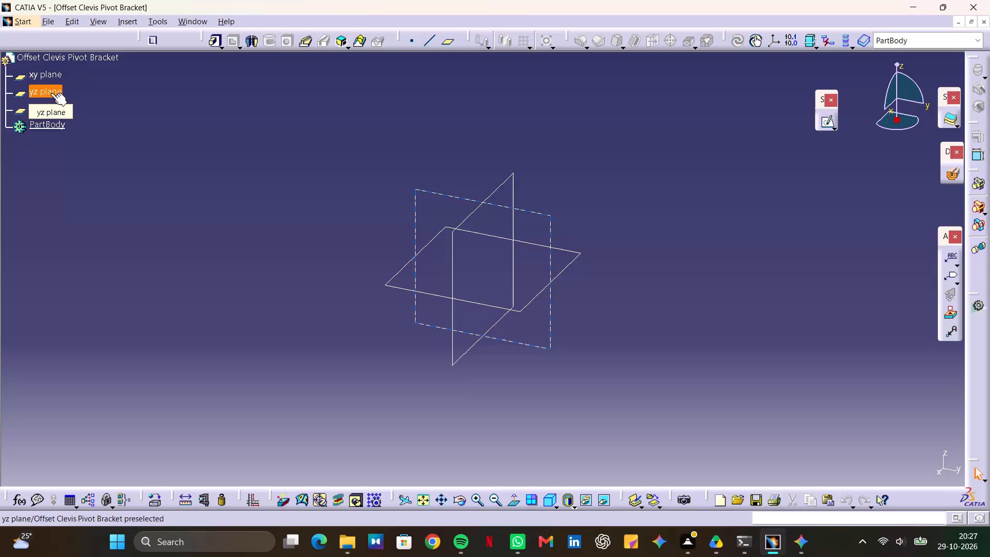
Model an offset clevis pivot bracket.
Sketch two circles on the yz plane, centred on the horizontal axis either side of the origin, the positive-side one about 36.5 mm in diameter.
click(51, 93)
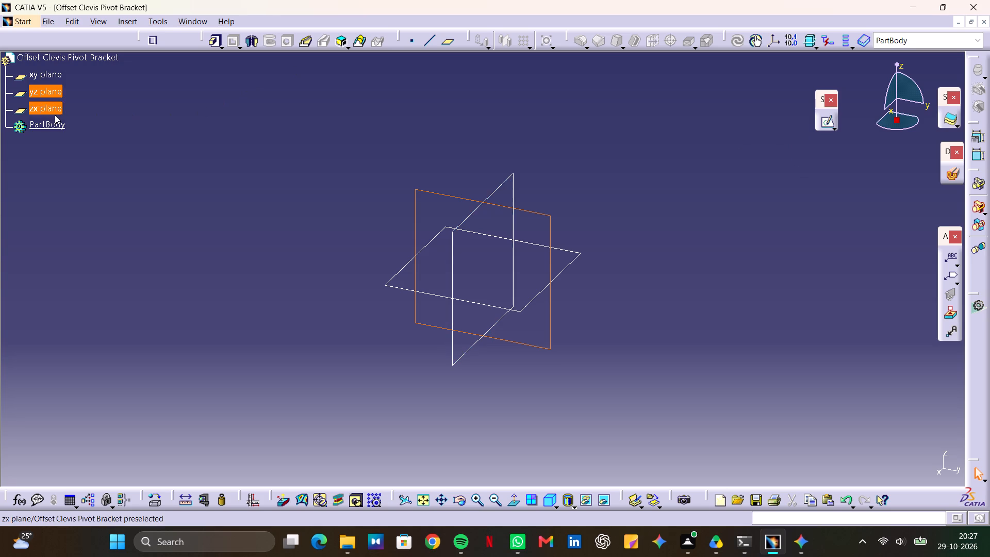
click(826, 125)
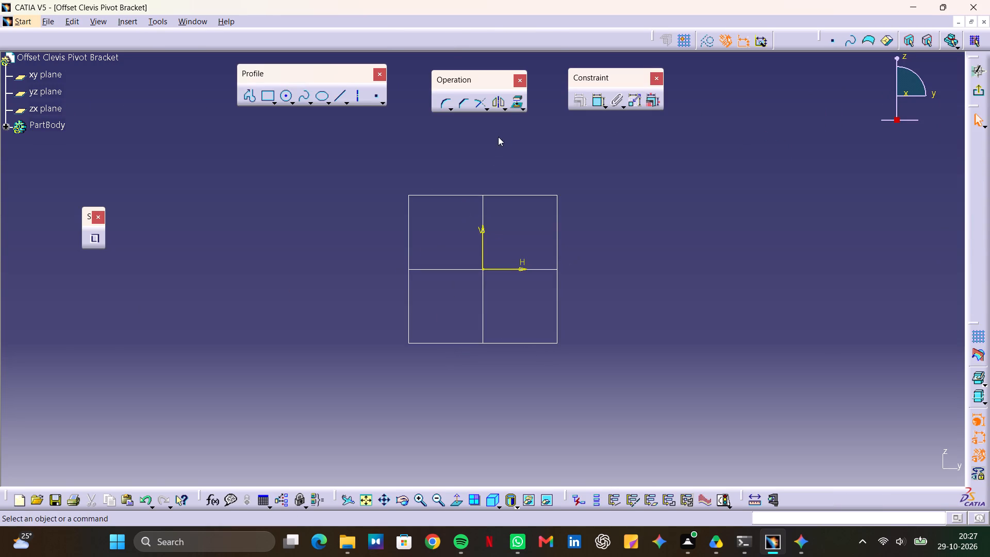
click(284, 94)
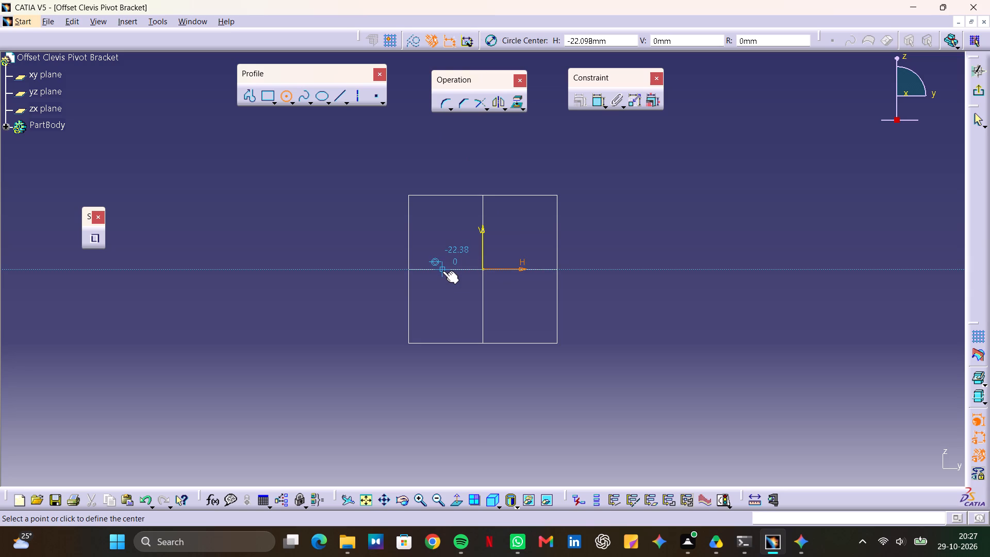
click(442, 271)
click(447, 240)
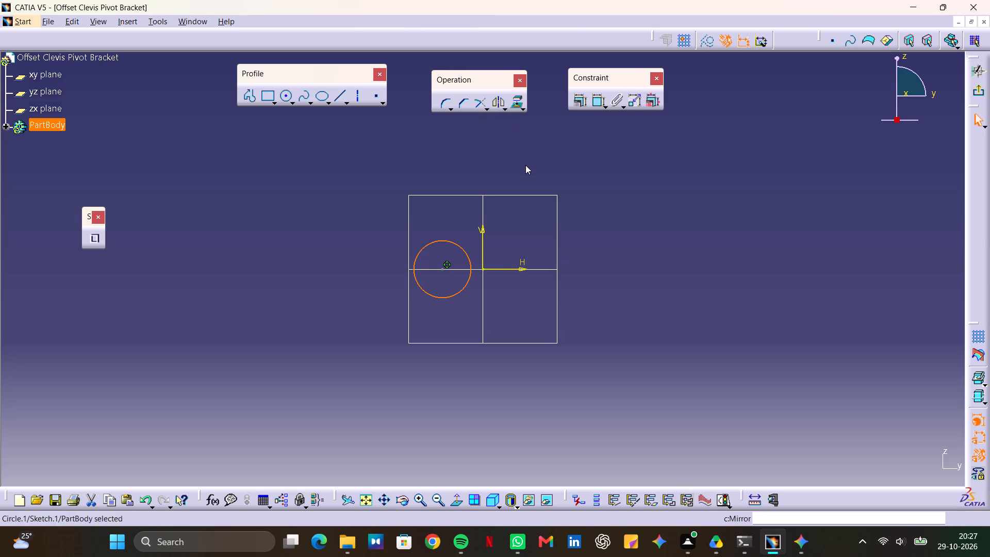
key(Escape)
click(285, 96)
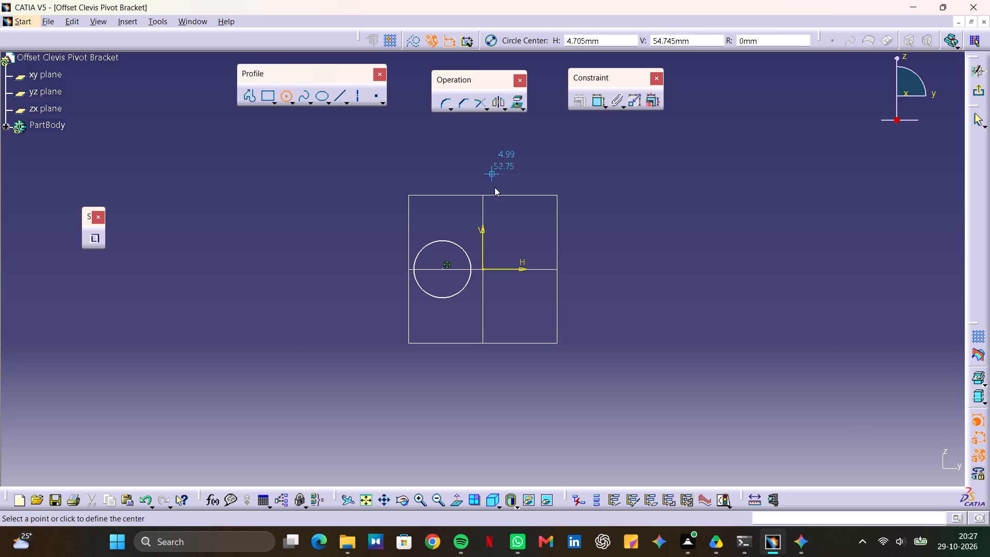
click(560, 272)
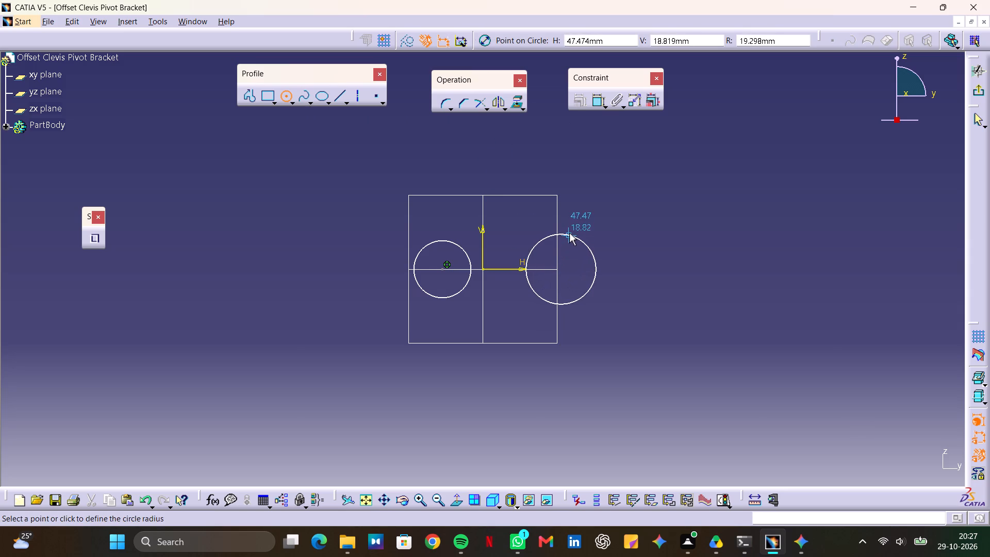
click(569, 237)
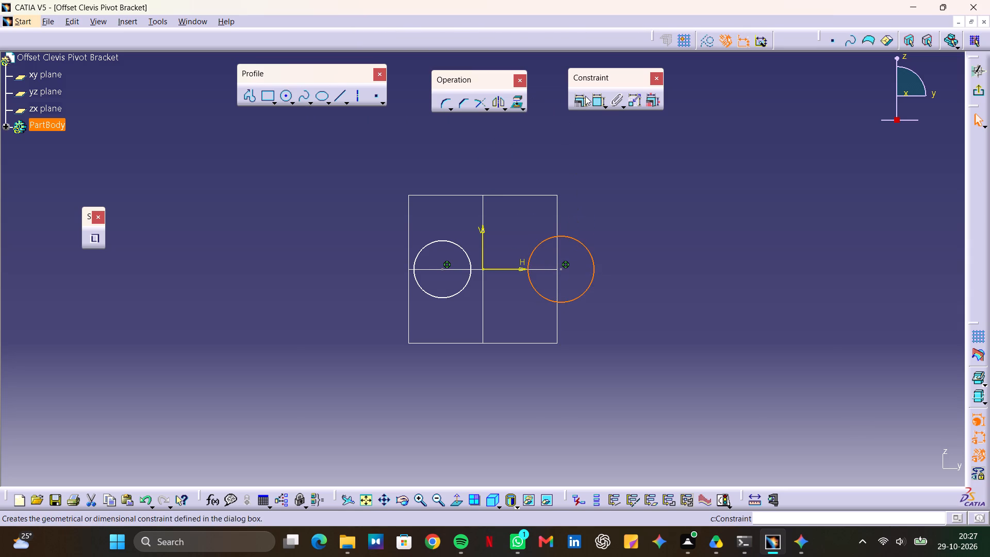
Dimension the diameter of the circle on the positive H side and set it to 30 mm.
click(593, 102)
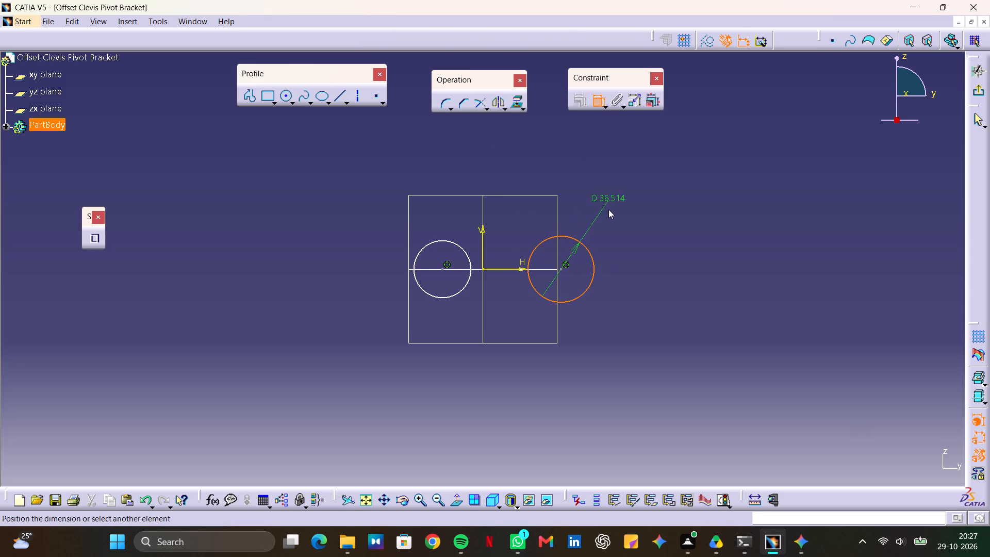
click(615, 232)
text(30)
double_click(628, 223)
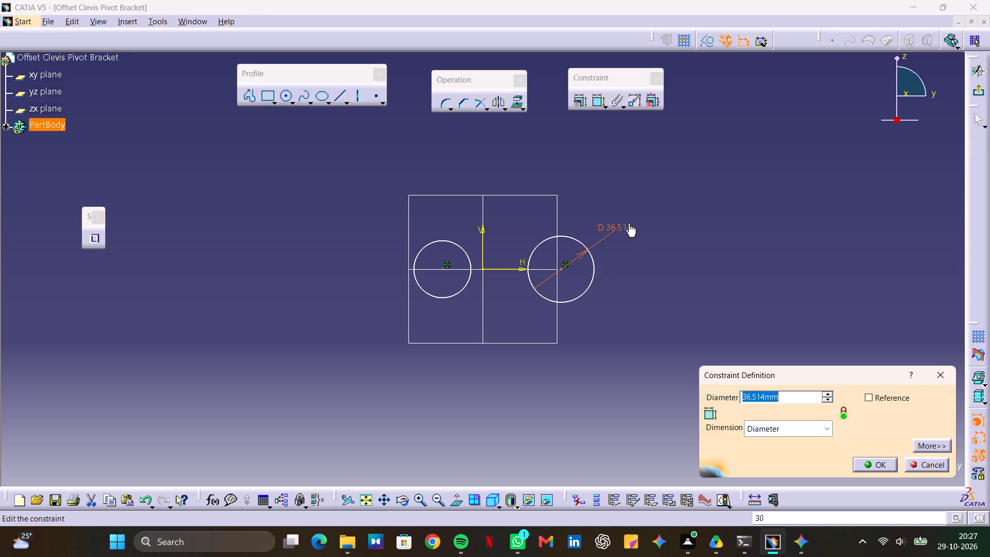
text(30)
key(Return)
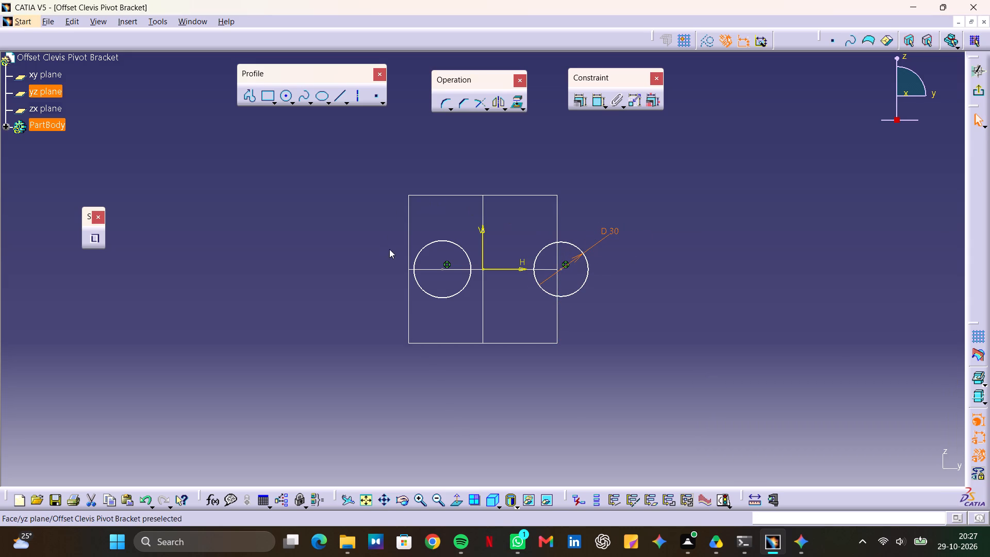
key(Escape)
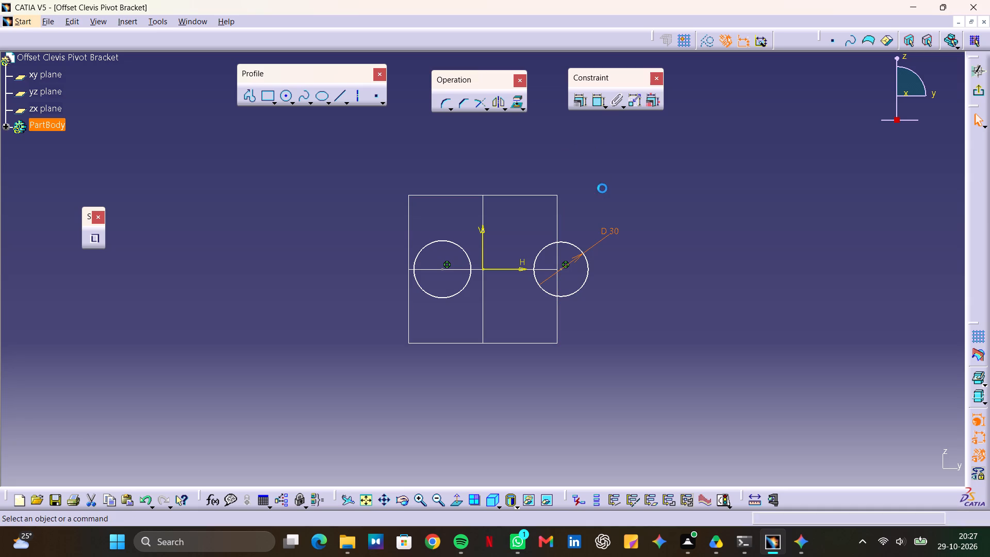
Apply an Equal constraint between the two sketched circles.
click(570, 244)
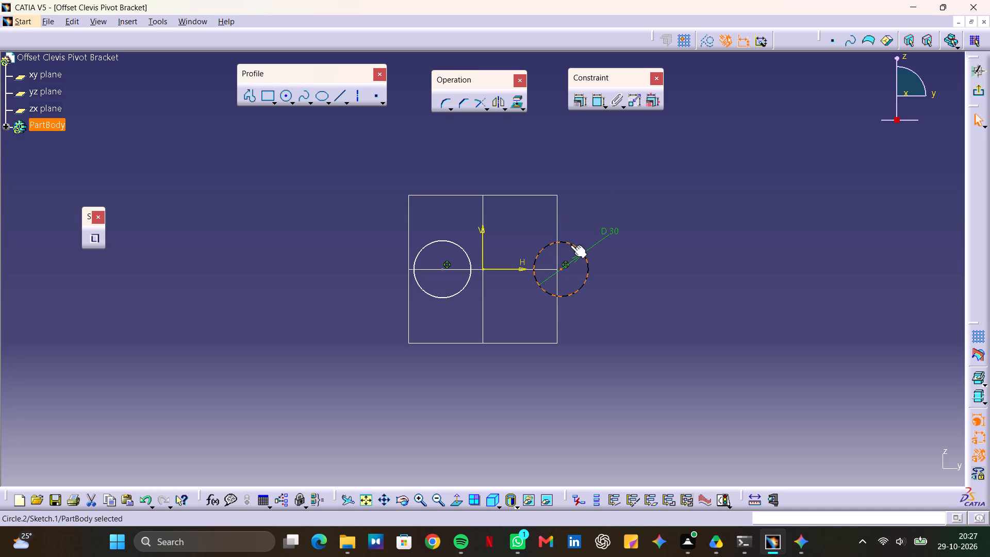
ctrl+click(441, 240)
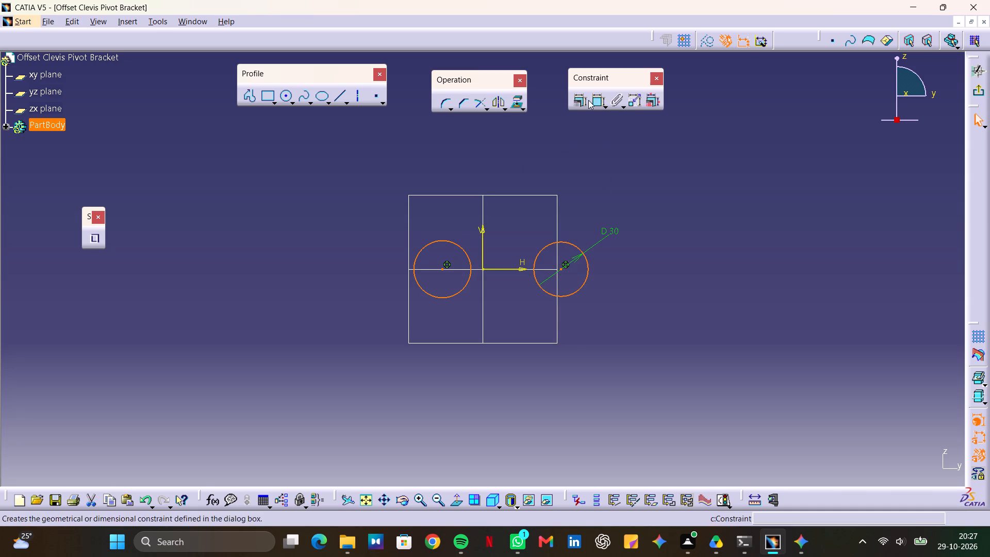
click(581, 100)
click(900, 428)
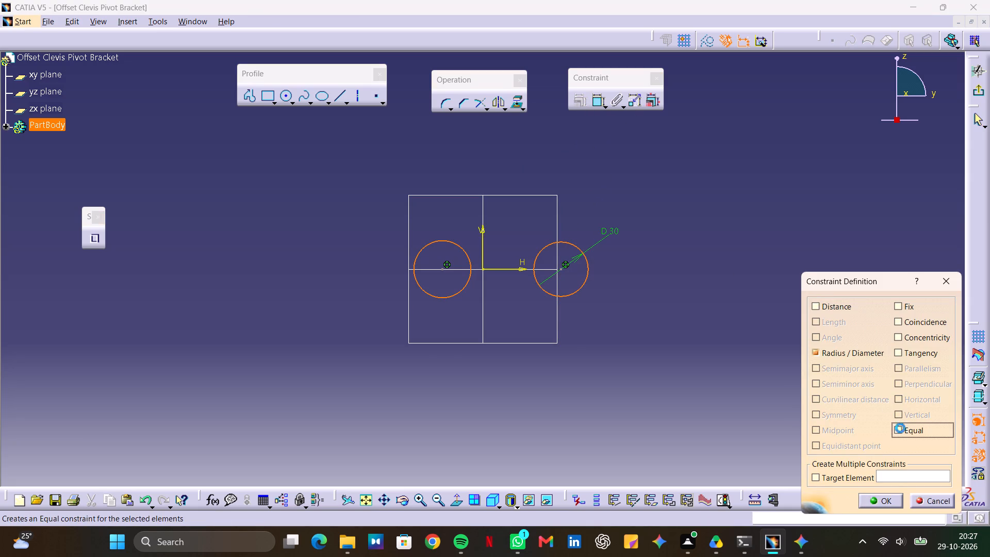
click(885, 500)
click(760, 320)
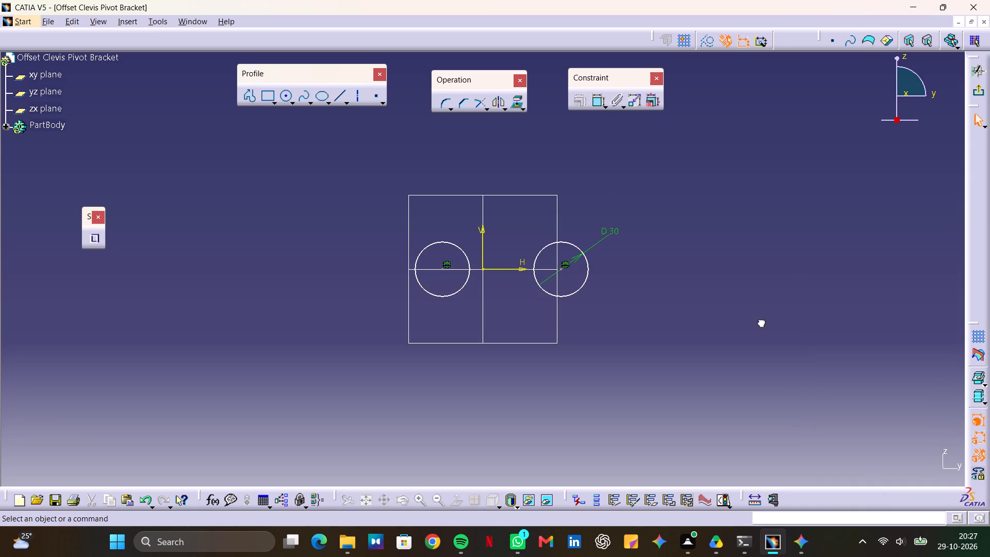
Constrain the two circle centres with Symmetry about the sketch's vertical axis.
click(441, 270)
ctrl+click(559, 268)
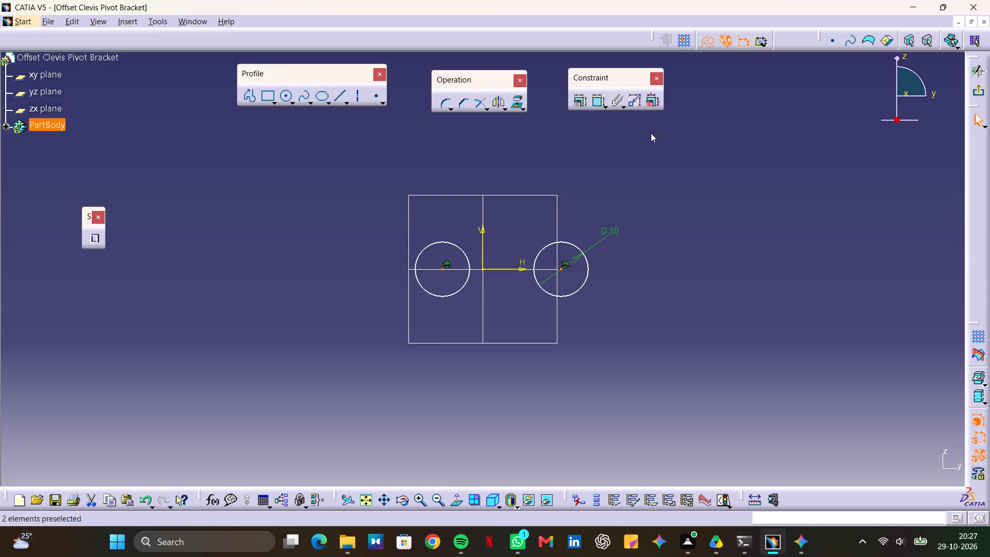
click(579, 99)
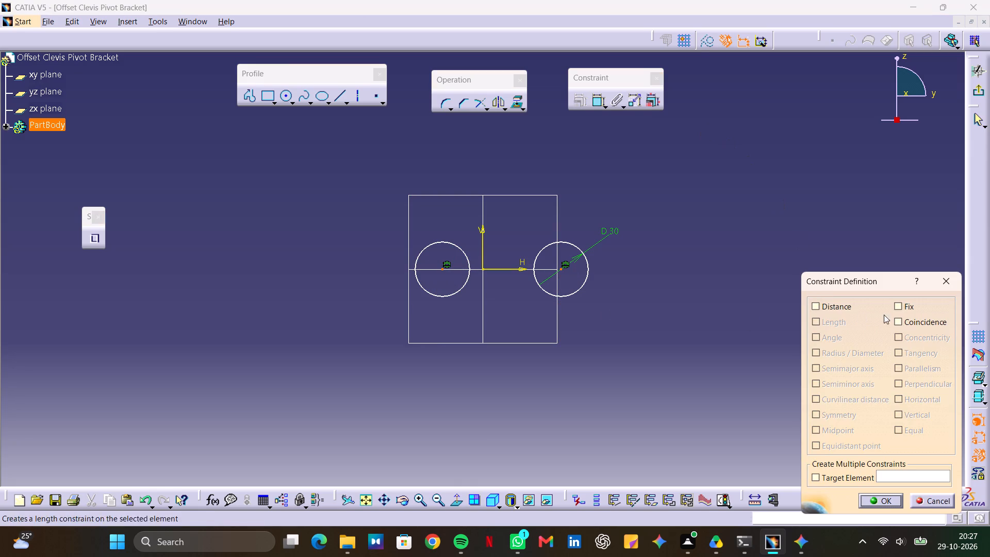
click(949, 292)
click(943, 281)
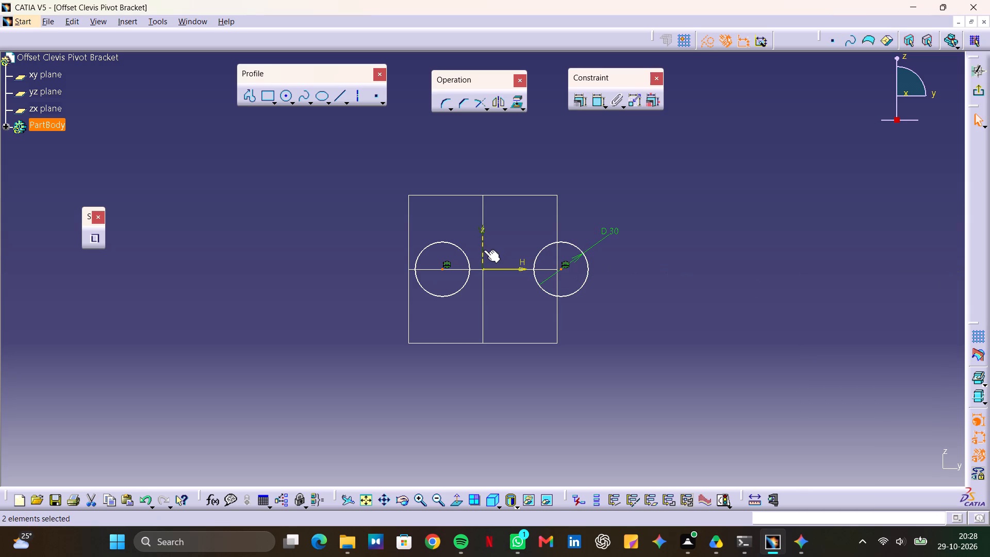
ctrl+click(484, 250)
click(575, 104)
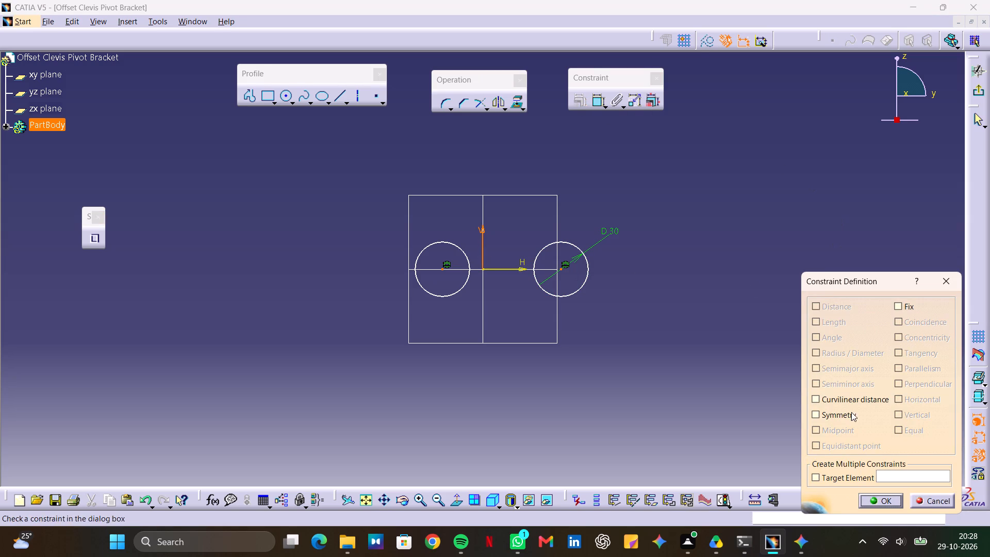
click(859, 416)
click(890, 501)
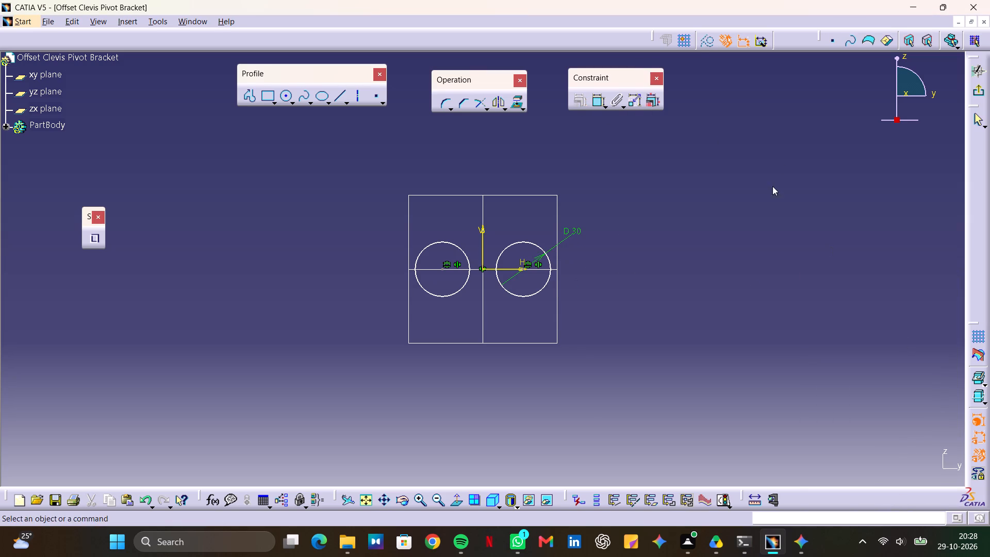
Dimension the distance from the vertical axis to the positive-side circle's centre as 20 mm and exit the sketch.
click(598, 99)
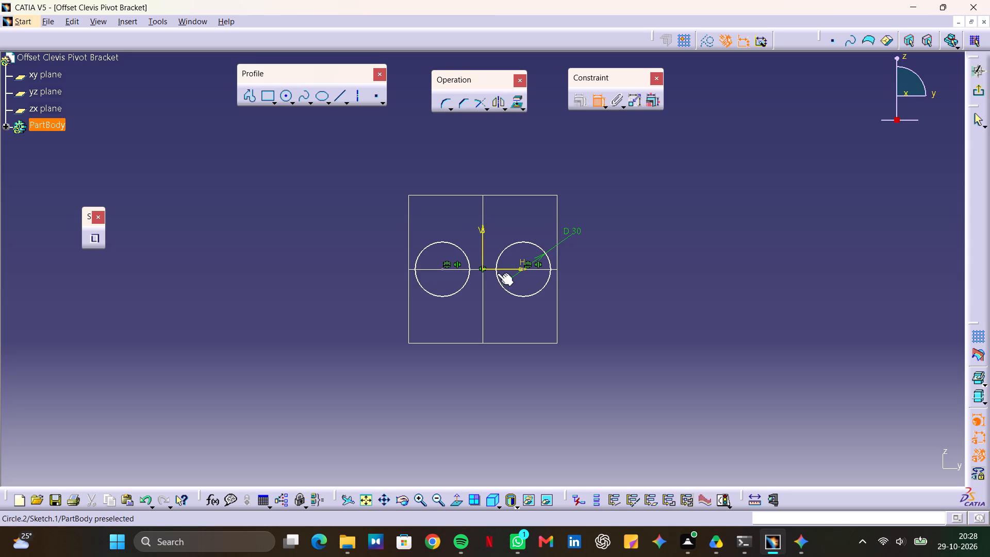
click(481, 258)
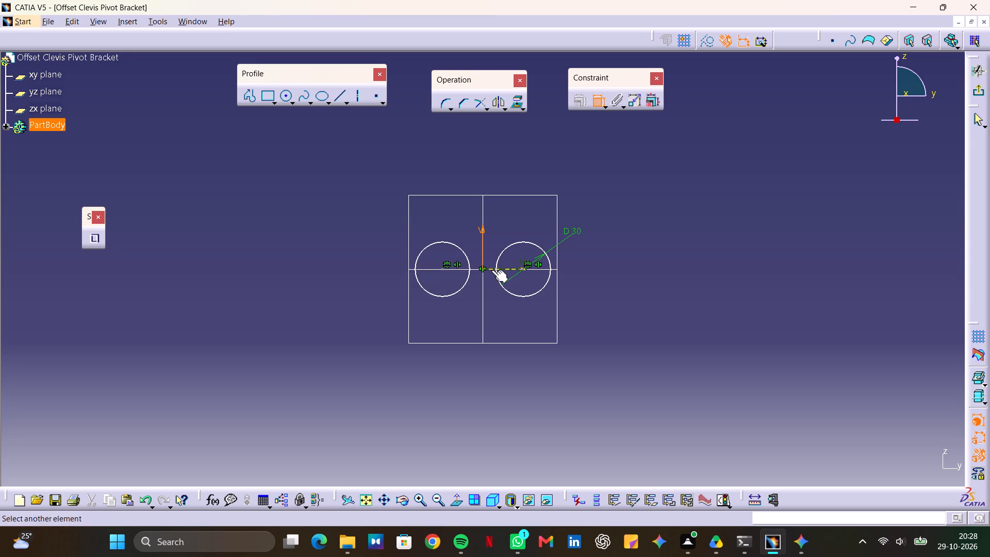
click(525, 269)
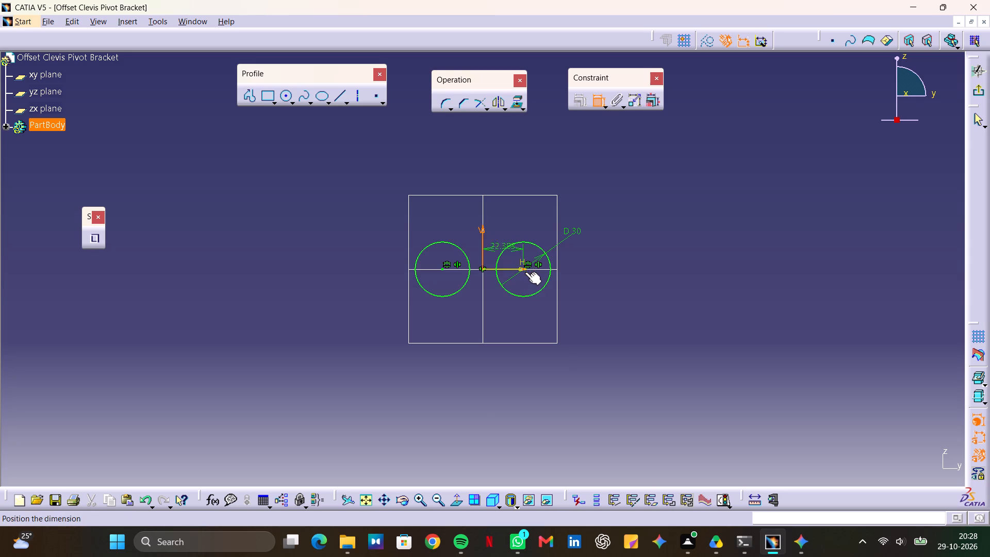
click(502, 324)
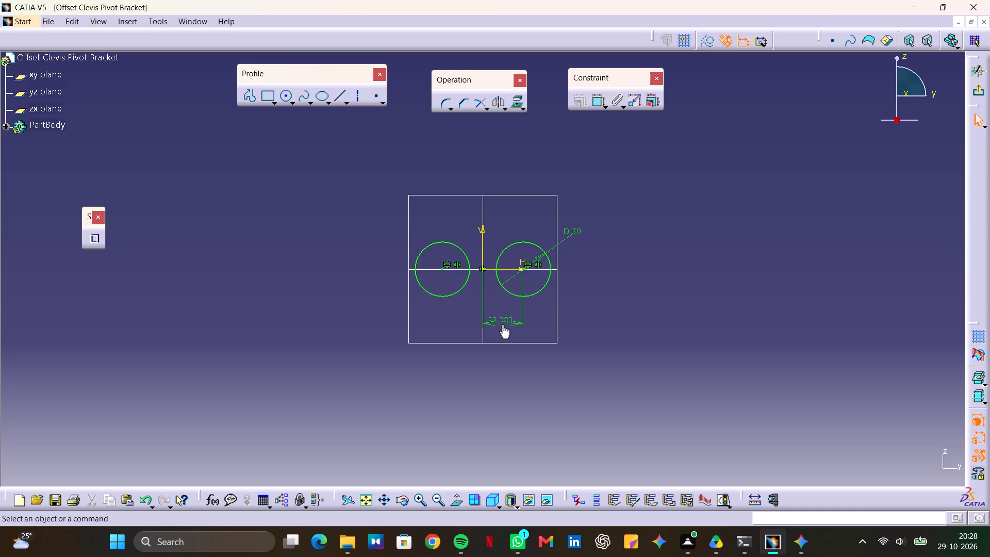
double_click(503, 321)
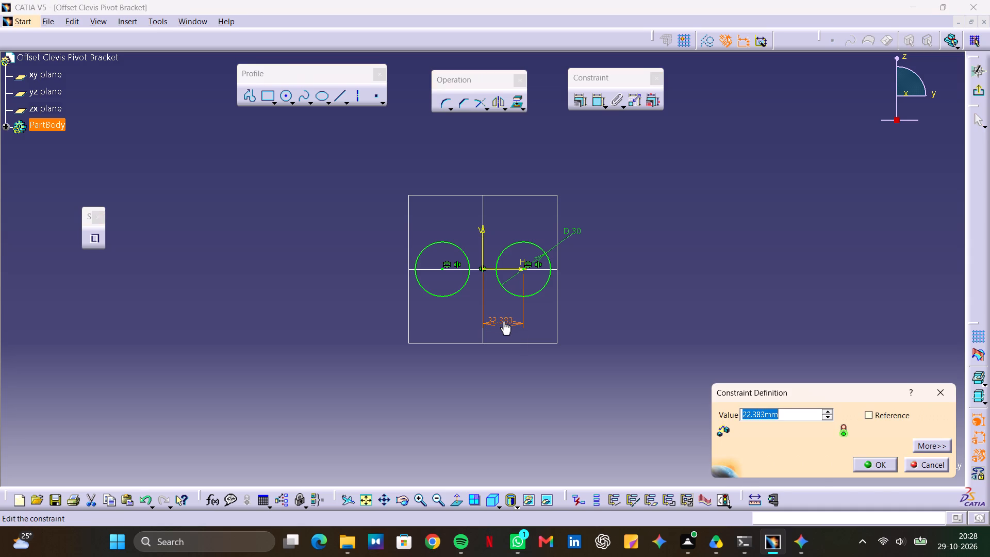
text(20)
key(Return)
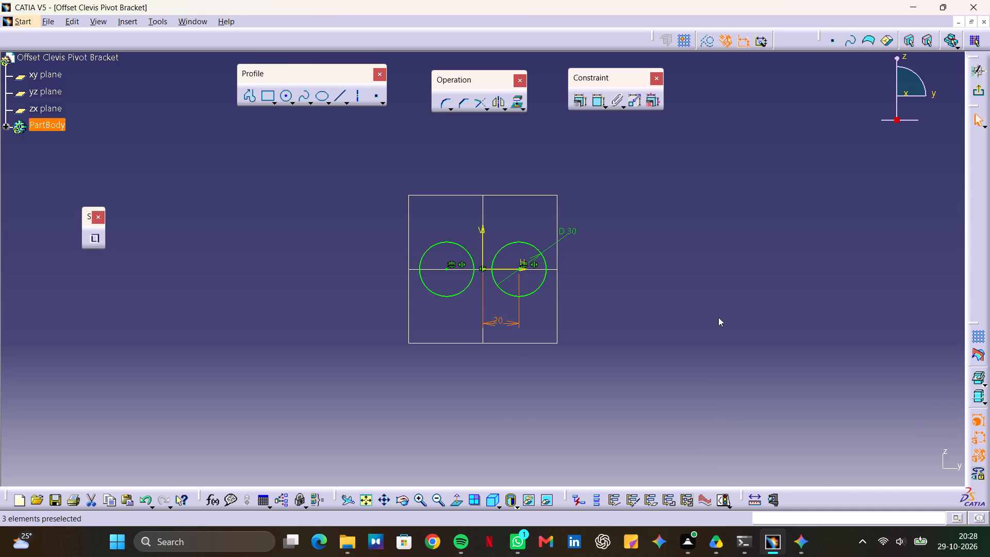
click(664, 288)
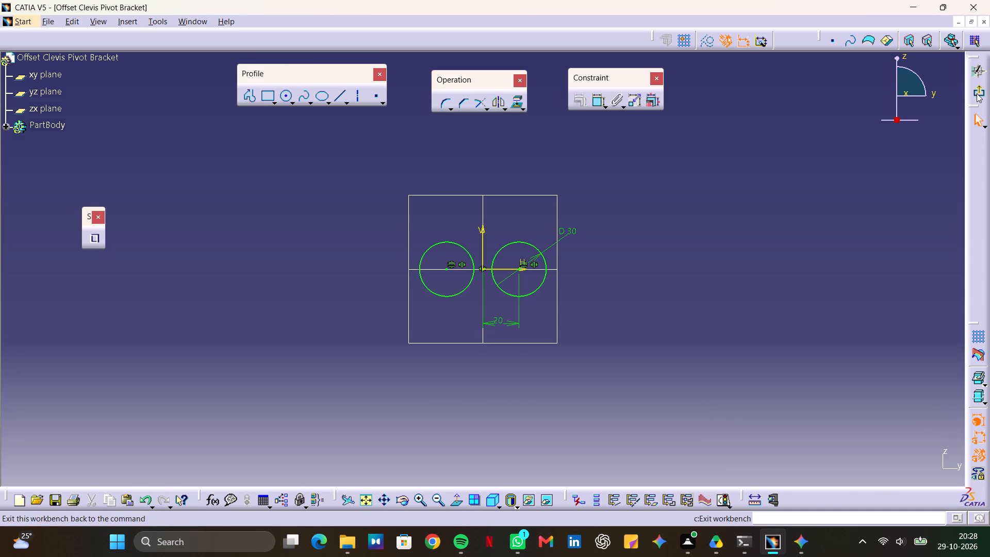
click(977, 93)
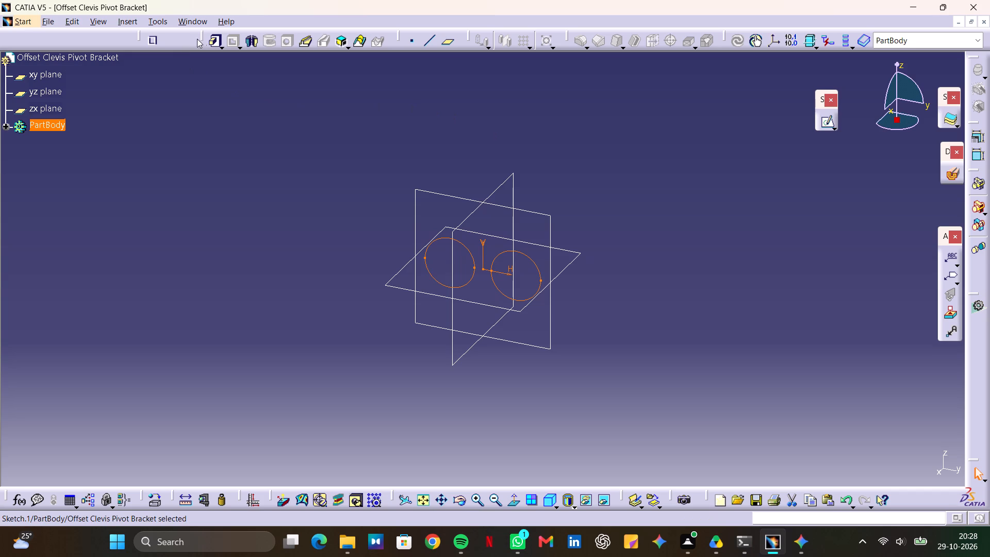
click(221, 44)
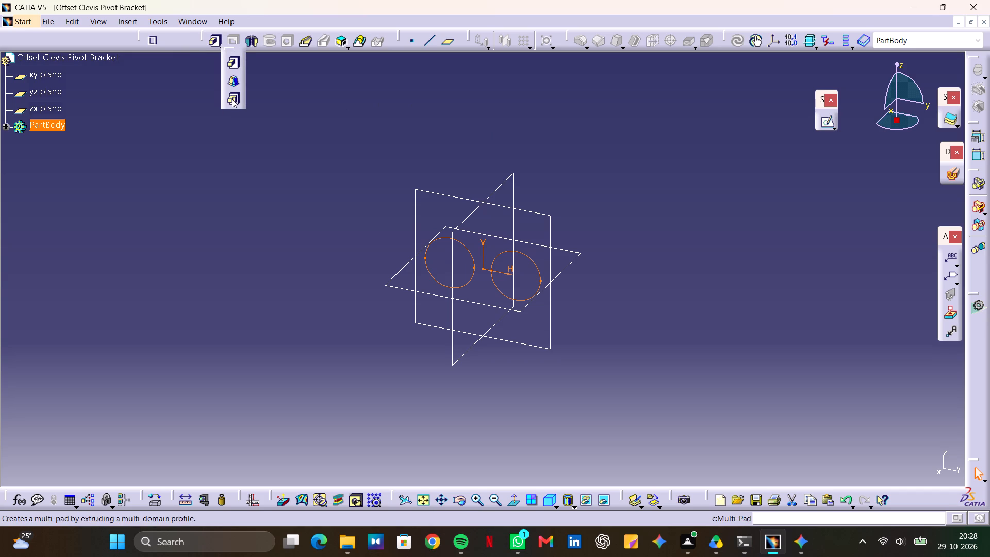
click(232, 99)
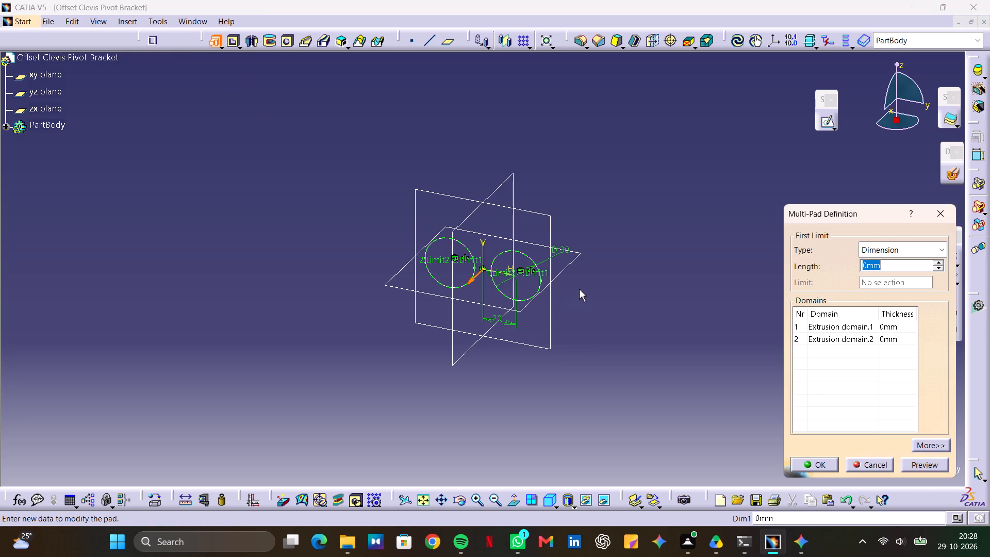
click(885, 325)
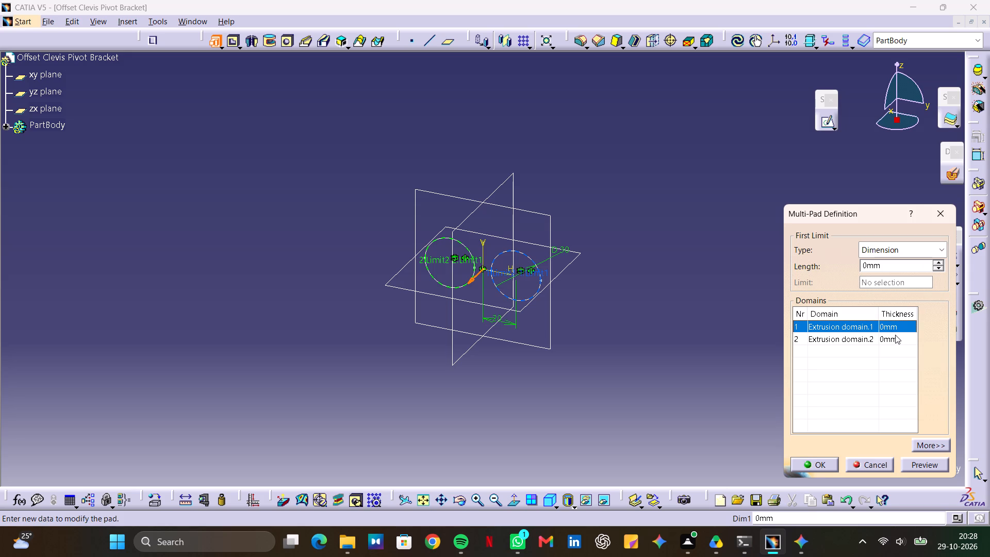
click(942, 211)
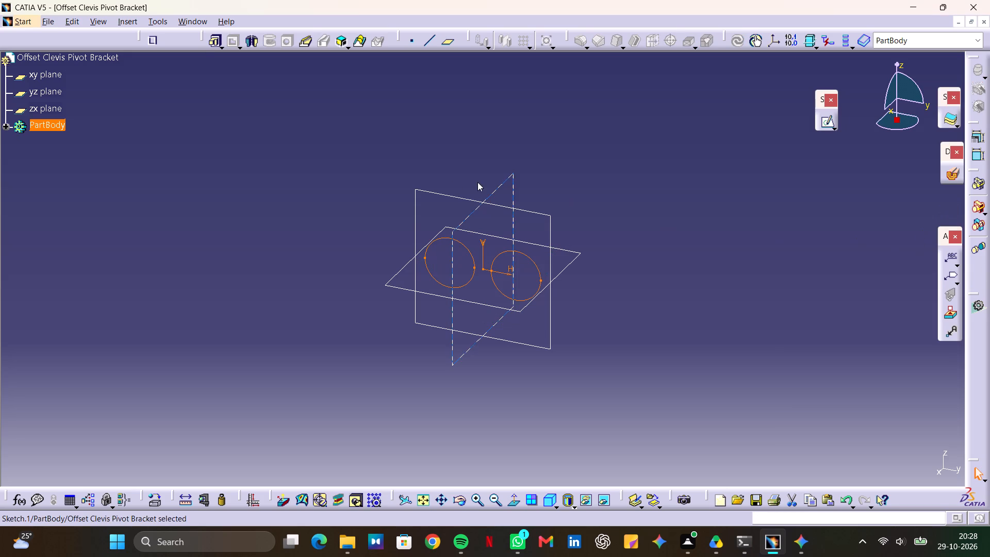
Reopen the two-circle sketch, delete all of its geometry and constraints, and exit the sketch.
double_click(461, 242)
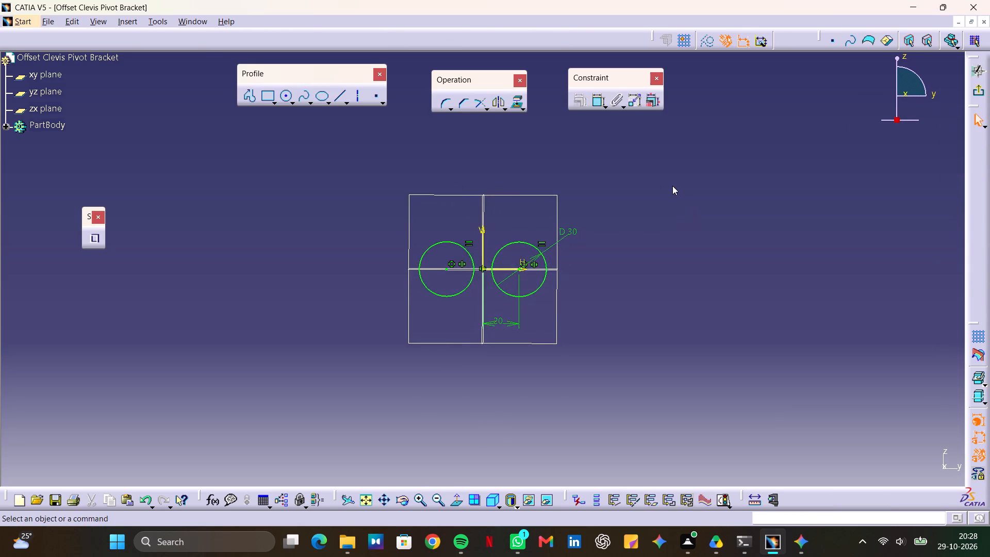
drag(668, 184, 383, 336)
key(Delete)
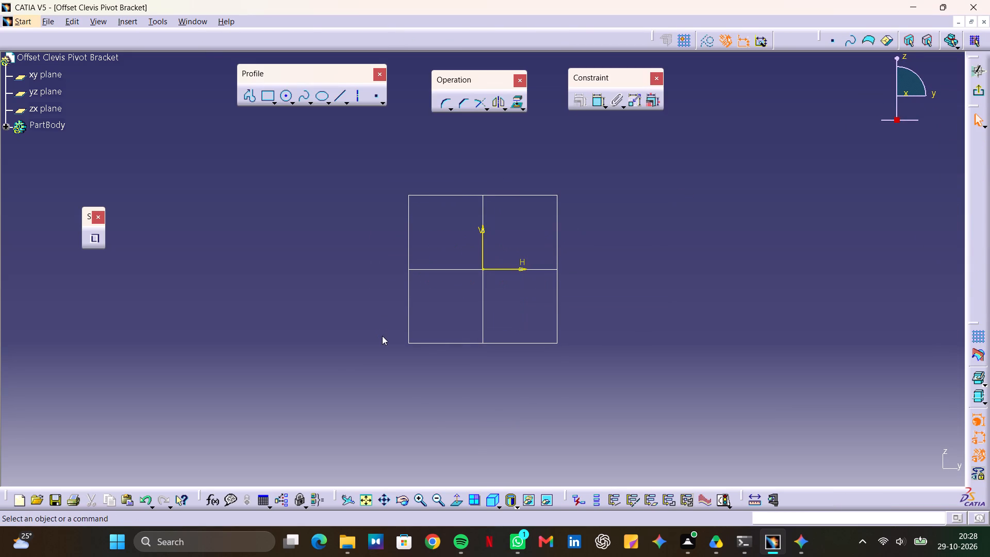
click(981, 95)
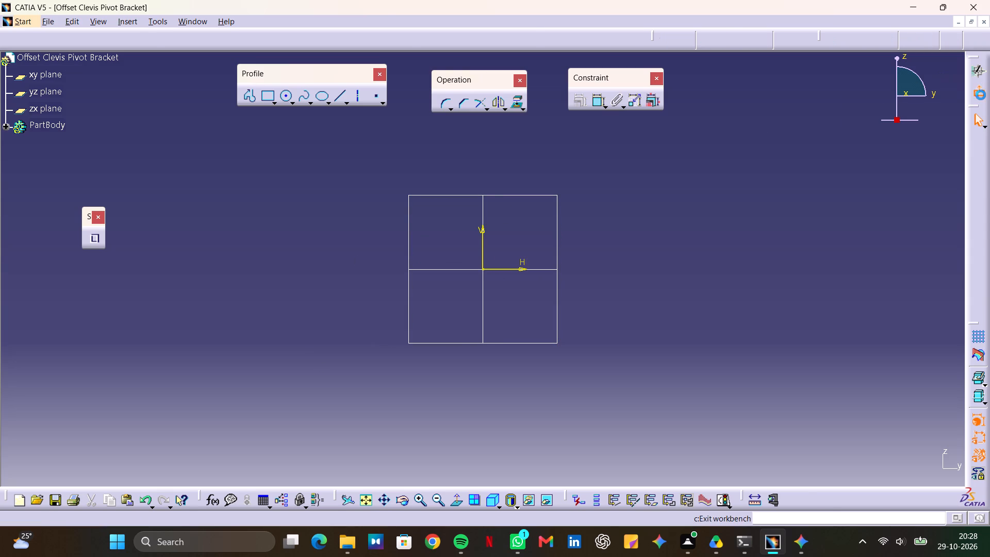
Start a sketch on the zx plane and draw a circle about 26 mm in diameter centred on the positive horizontal axis.
click(37, 110)
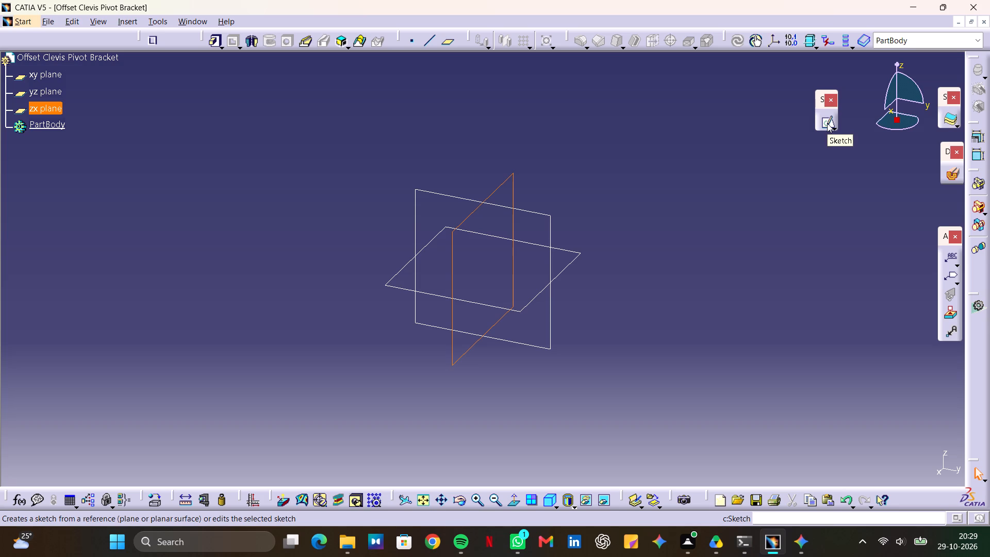
click(827, 123)
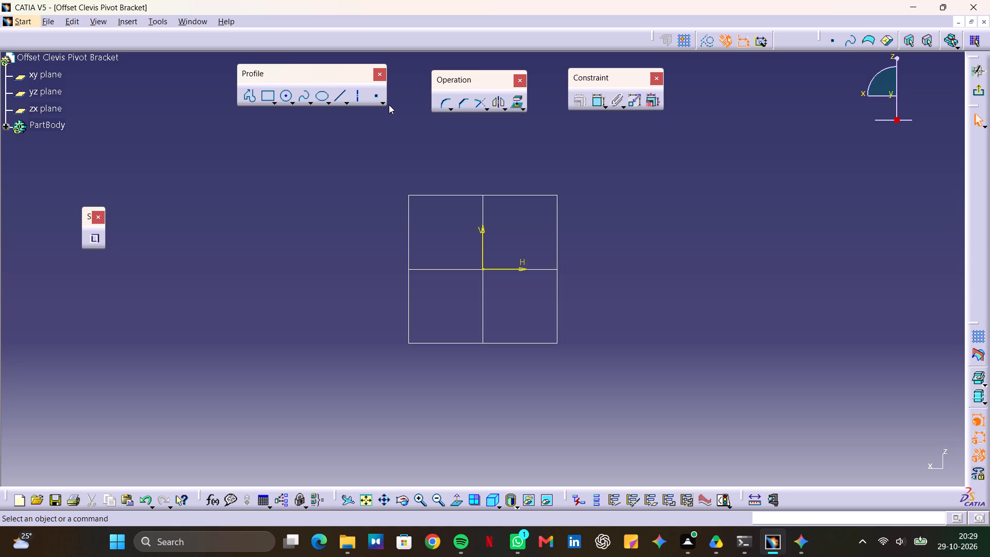
click(283, 97)
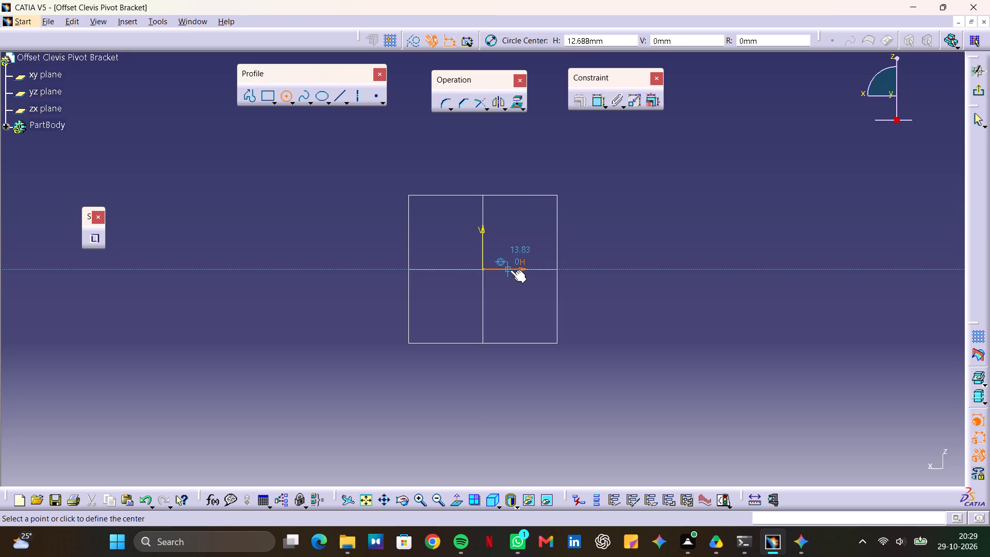
click(512, 270)
click(521, 247)
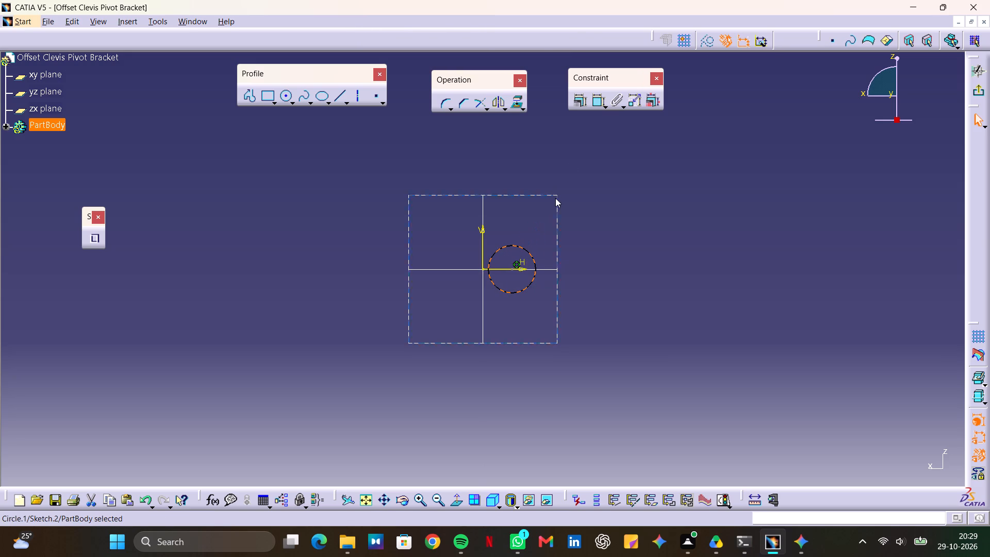
Dimension the circle's diameter as 30 mm.
click(596, 101)
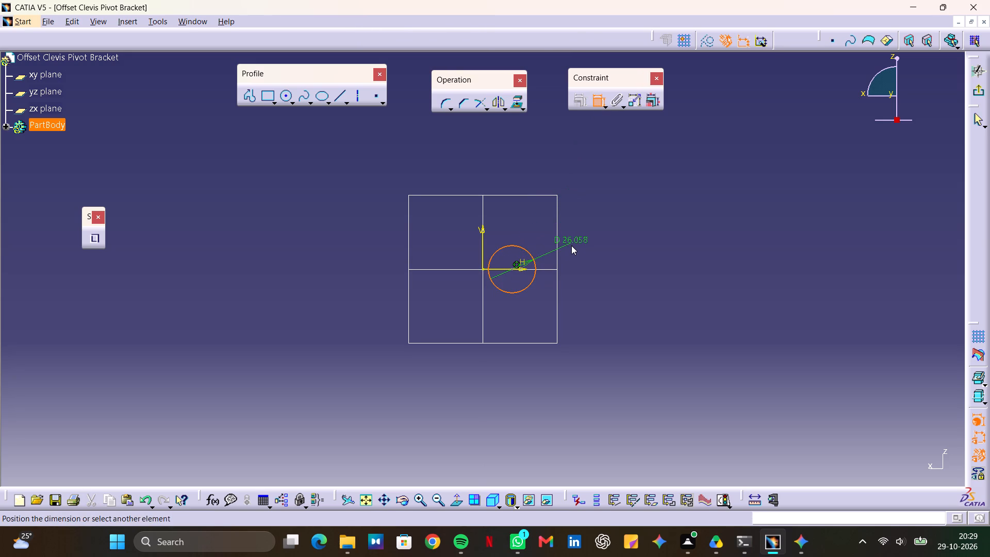
click(571, 249)
double_click(572, 244)
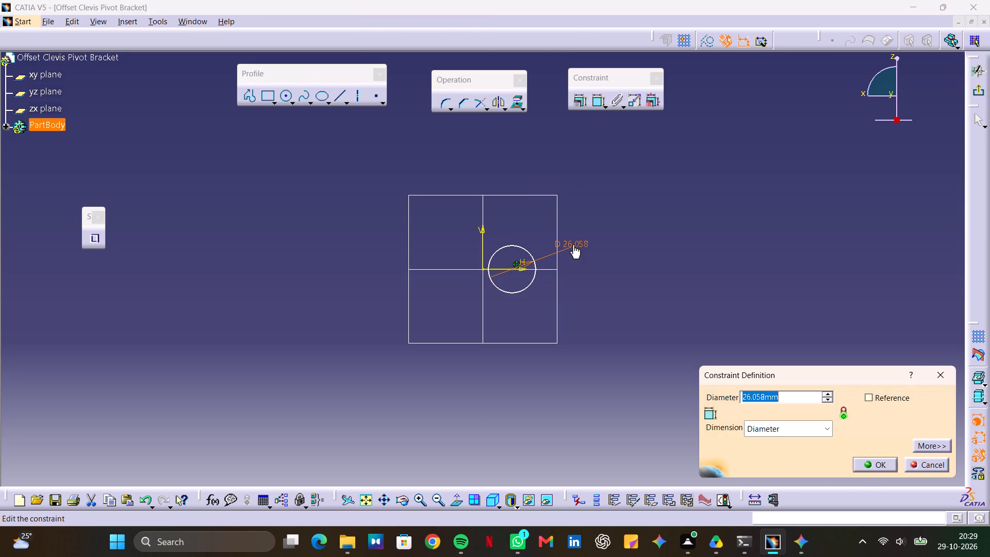
text(30)
key(Return)
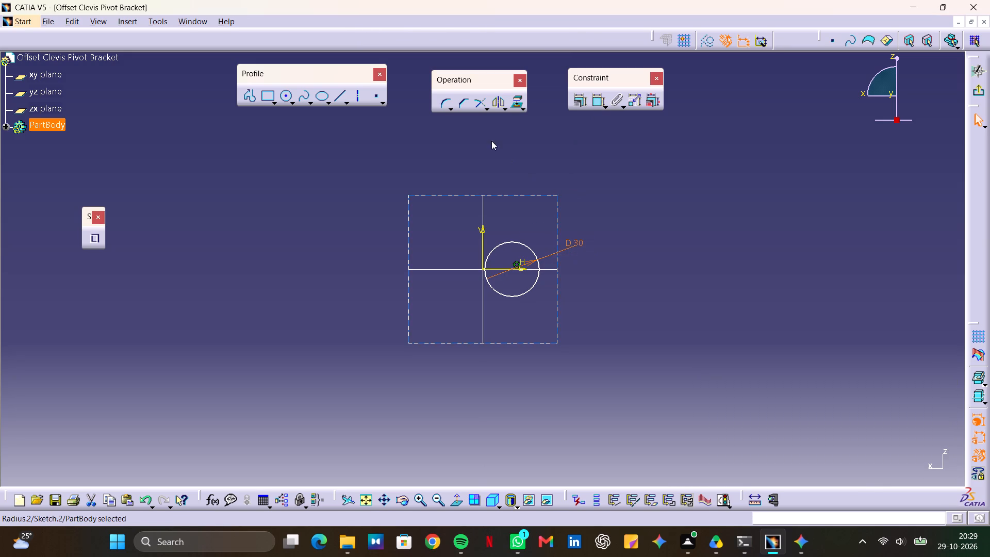
Dimension the distance from the vertical axis to the circle's centre as 20 mm.
click(598, 99)
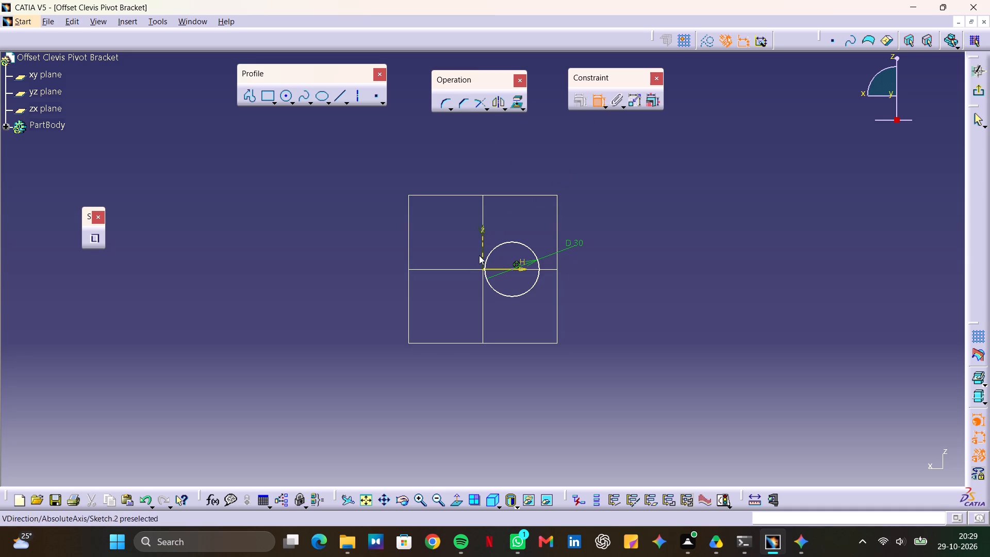
click(482, 249)
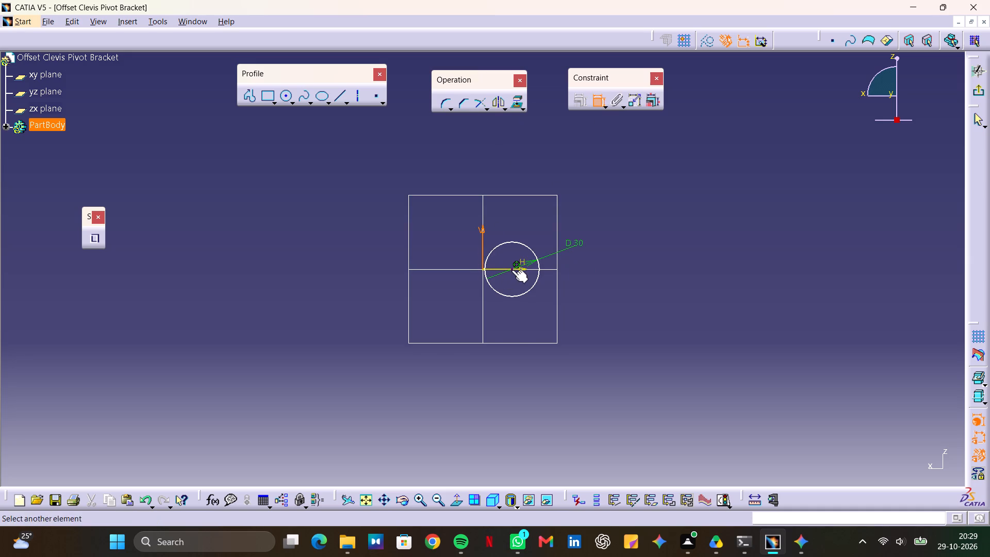
click(511, 270)
click(496, 376)
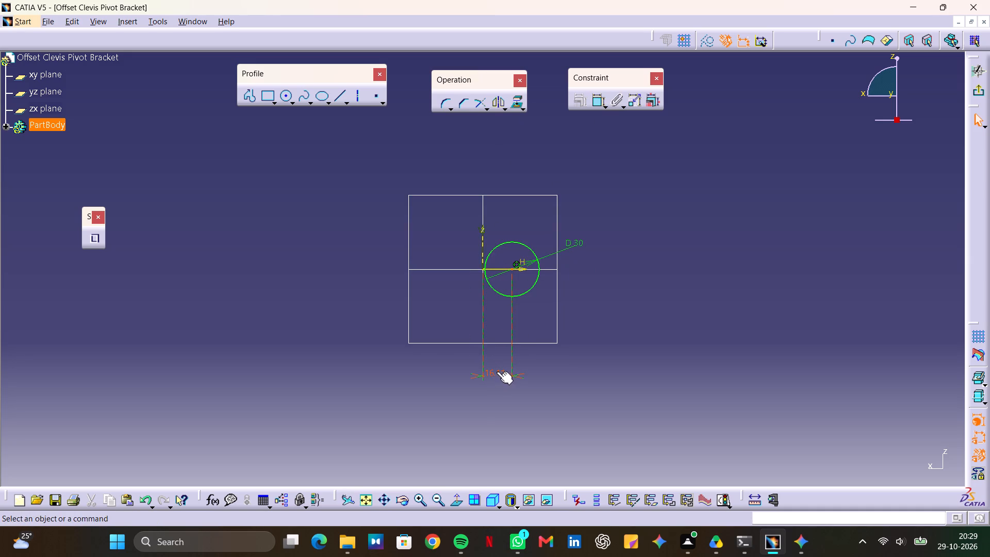
double_click(497, 371)
text(20)
key(Return)
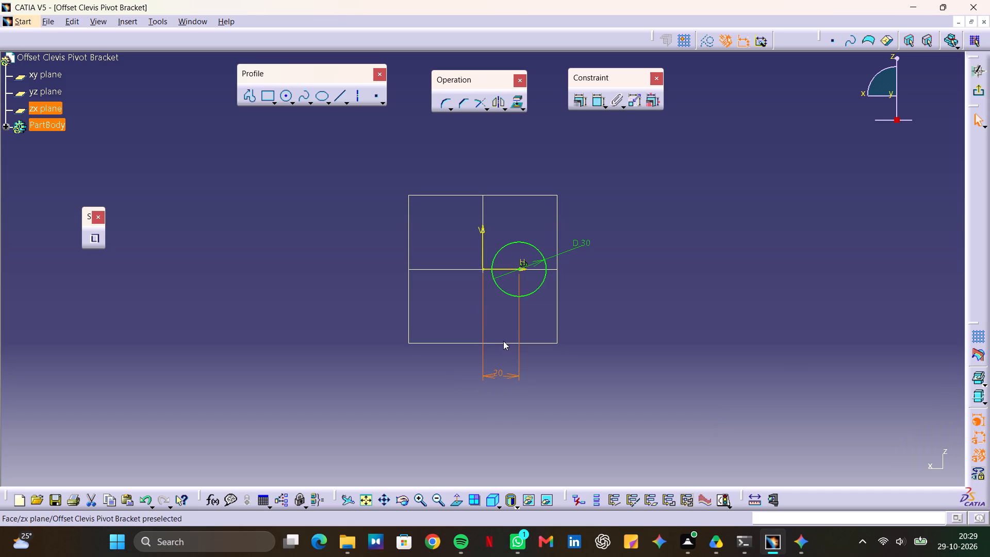
Set the circle centre's distance from the vertical axis to 10 mm and exit the sketch.
double_click(496, 373)
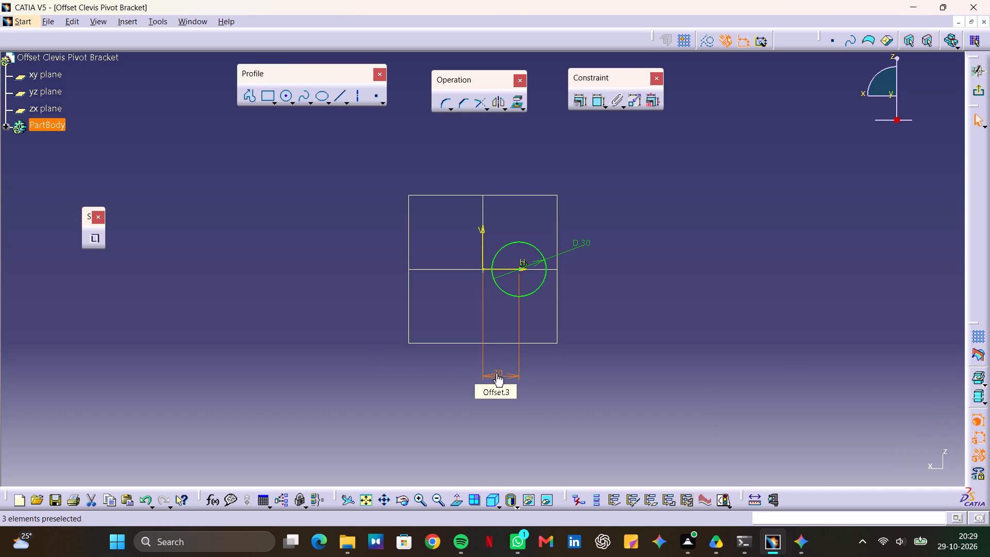
text(10)
key(Return)
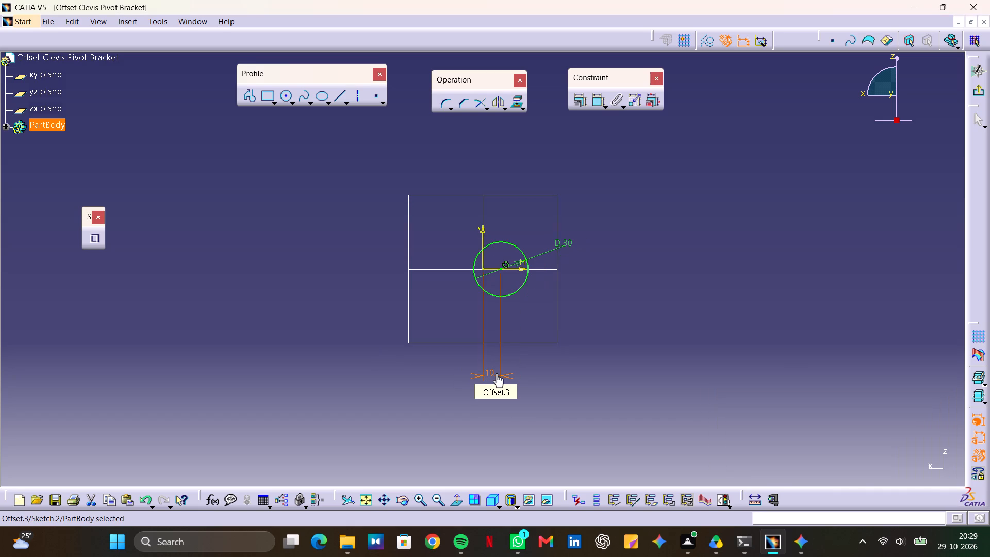
click(619, 302)
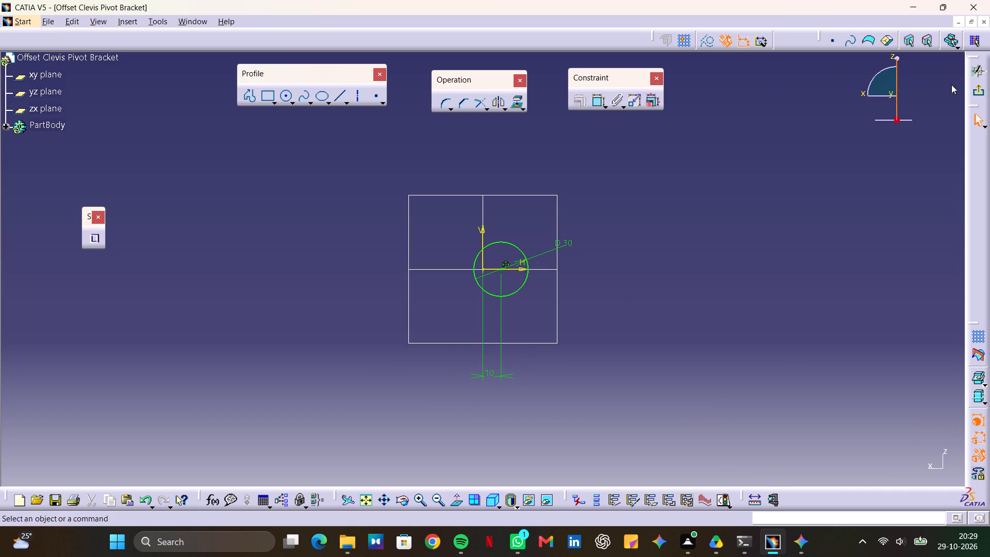
click(980, 93)
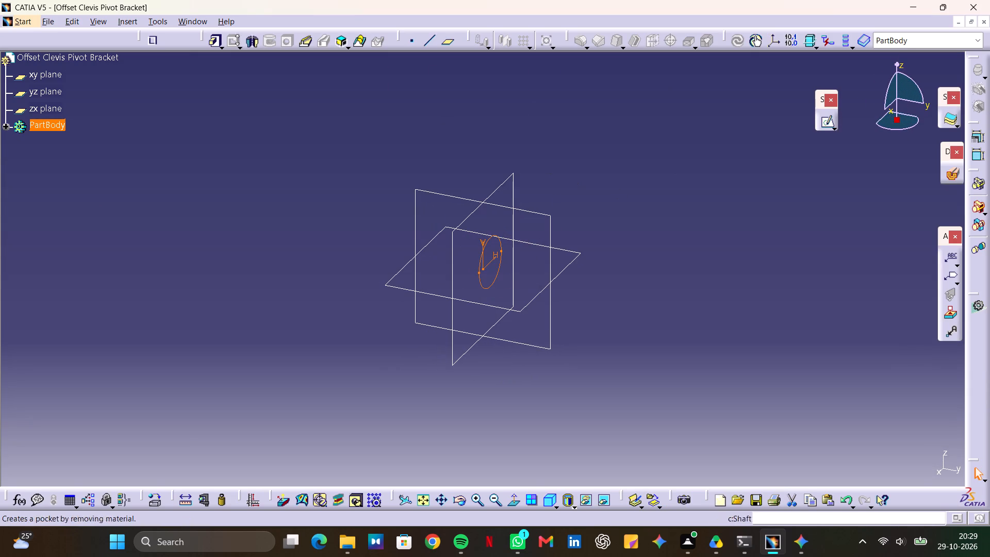
Pad the circle sketch to a length of 17 mm.
click(209, 38)
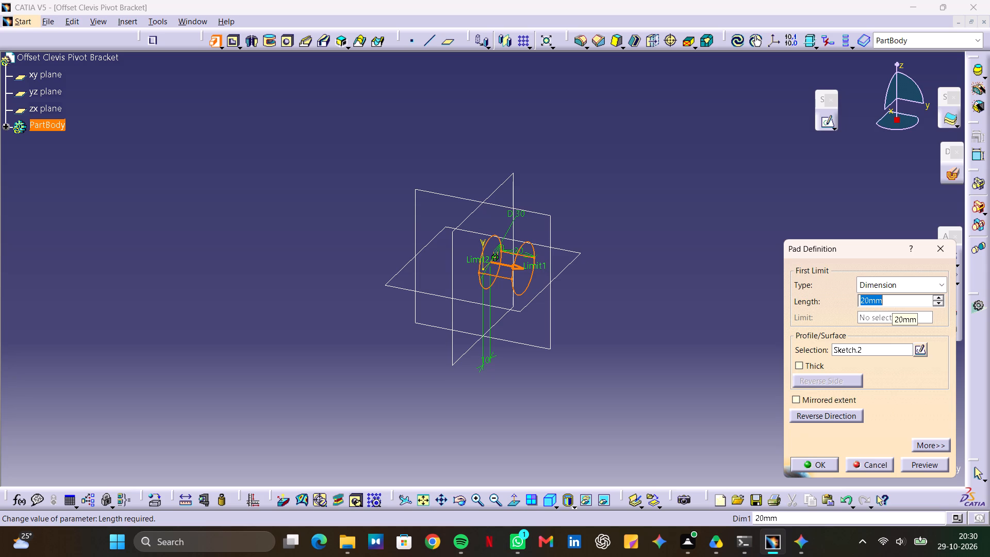
text(17)
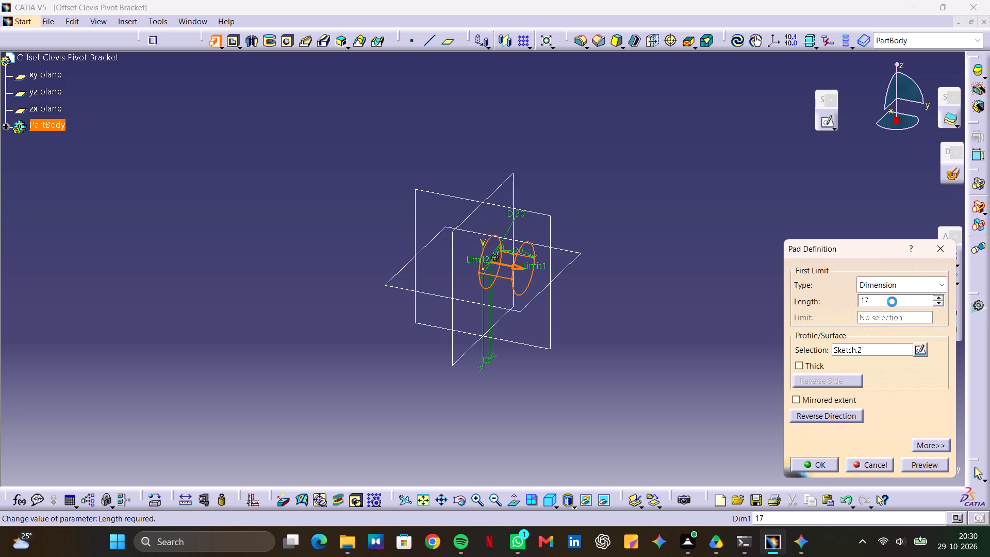
key(Return)
click(700, 289)
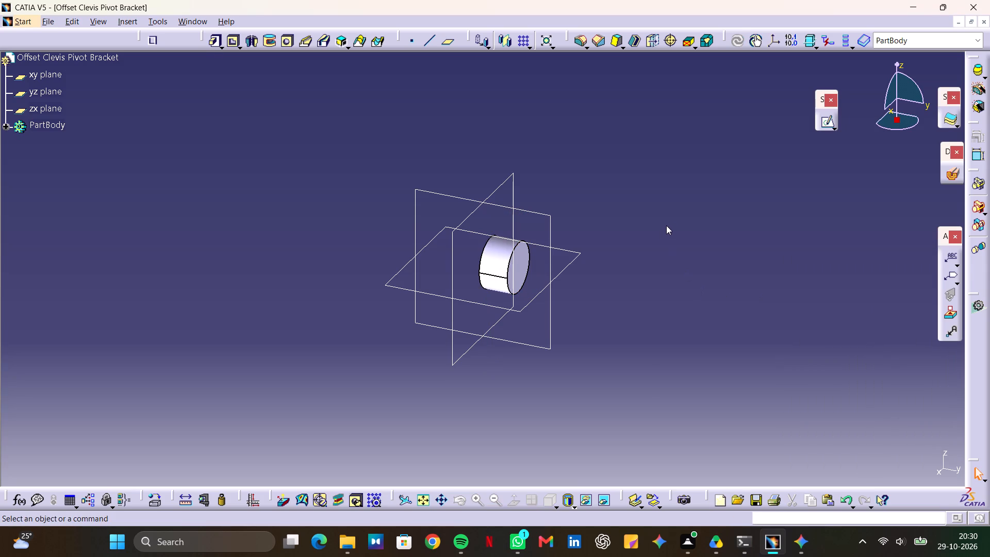
Switch the model display to Shading with Edges.
click(571, 506)
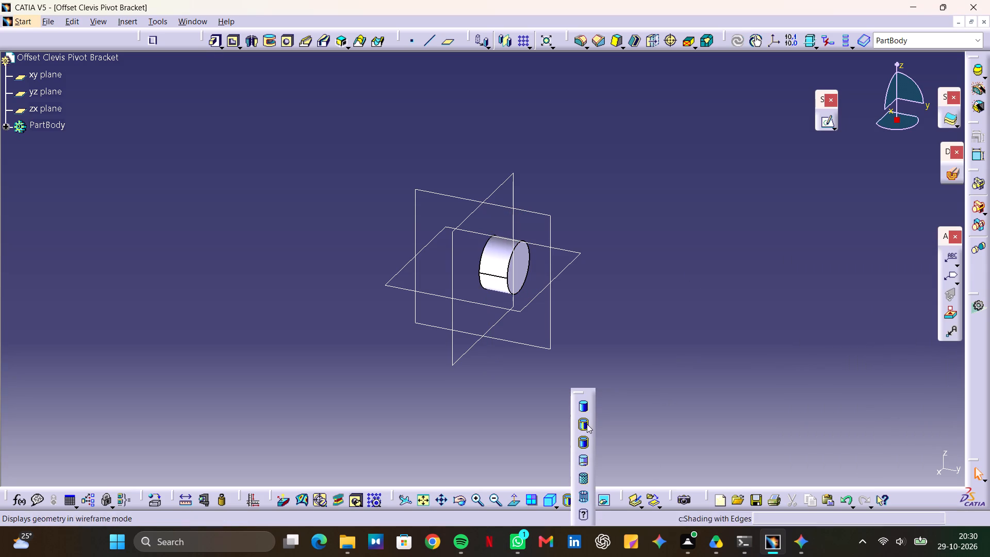
click(587, 424)
click(641, 274)
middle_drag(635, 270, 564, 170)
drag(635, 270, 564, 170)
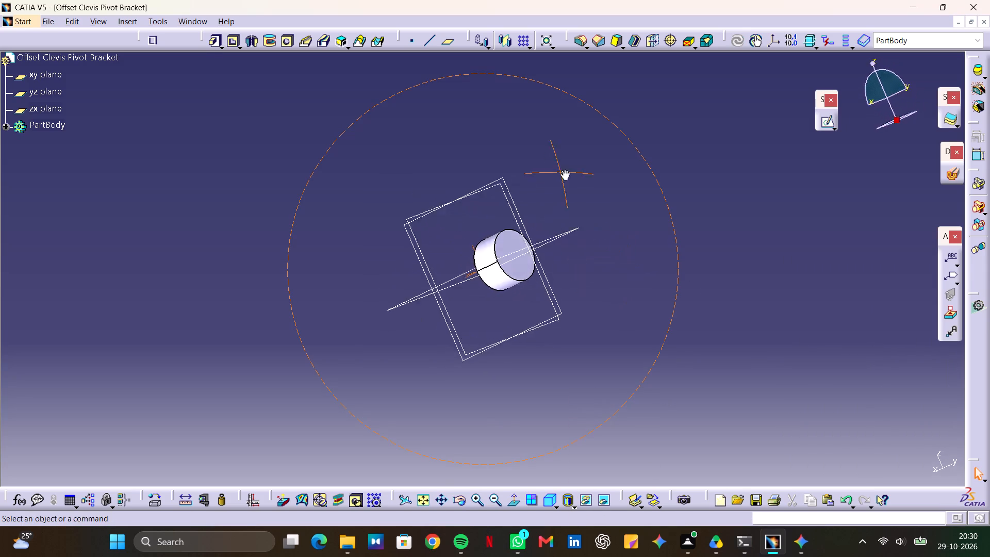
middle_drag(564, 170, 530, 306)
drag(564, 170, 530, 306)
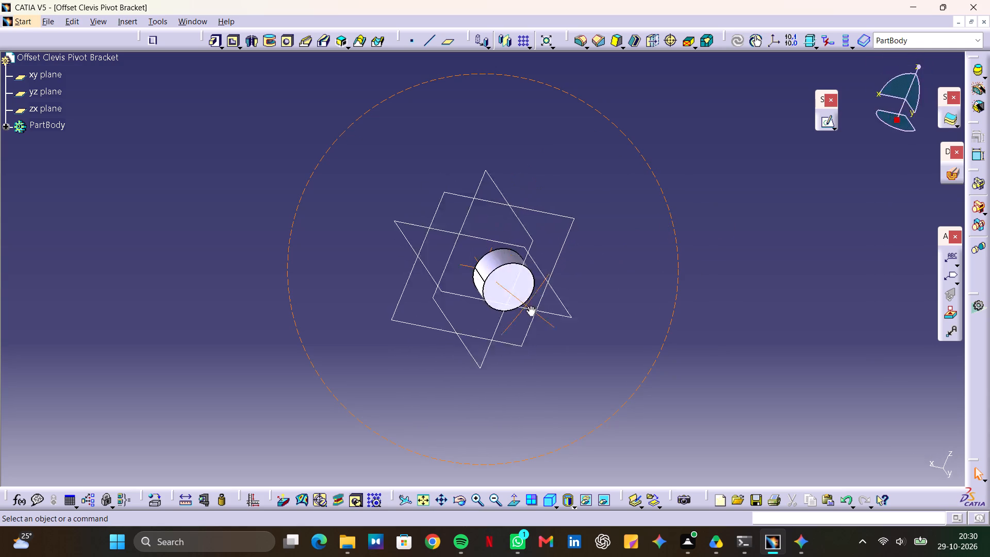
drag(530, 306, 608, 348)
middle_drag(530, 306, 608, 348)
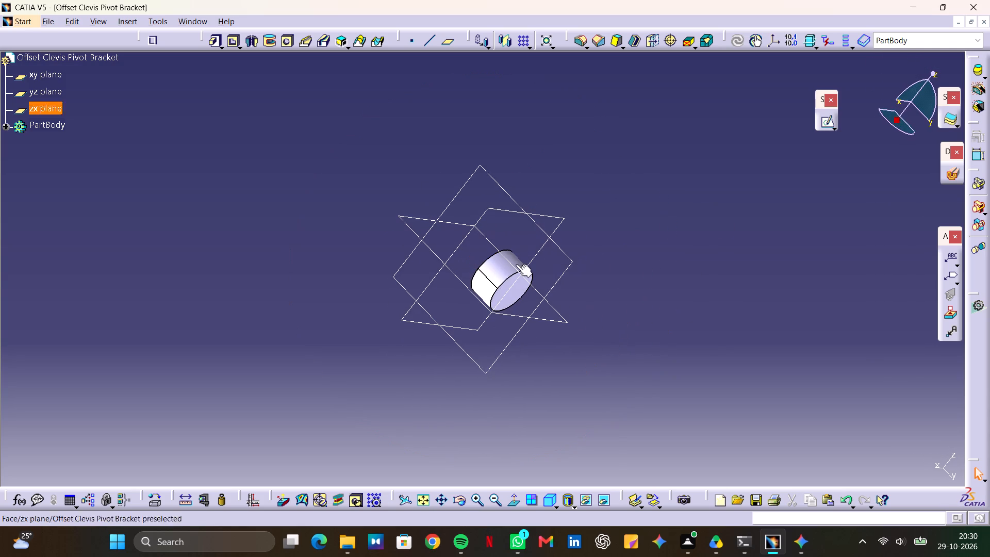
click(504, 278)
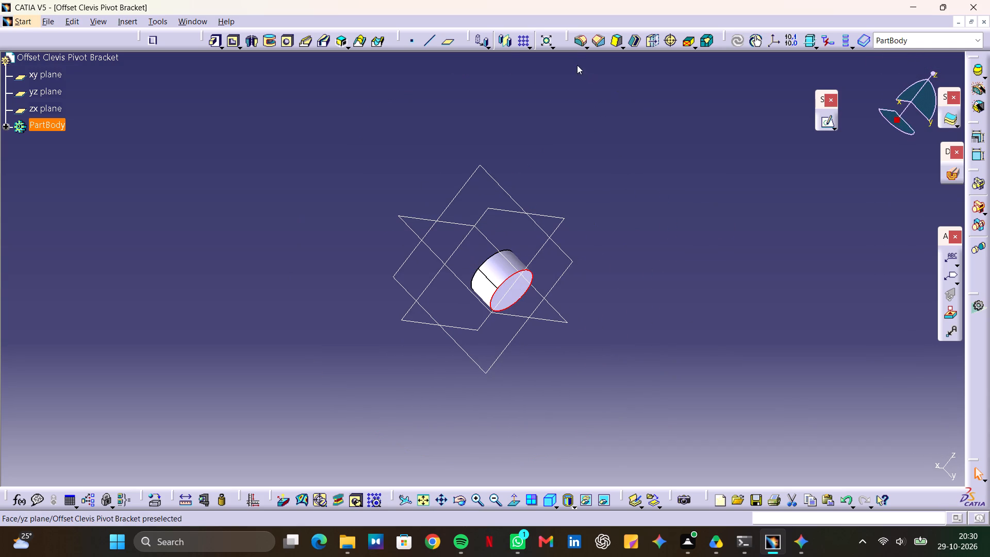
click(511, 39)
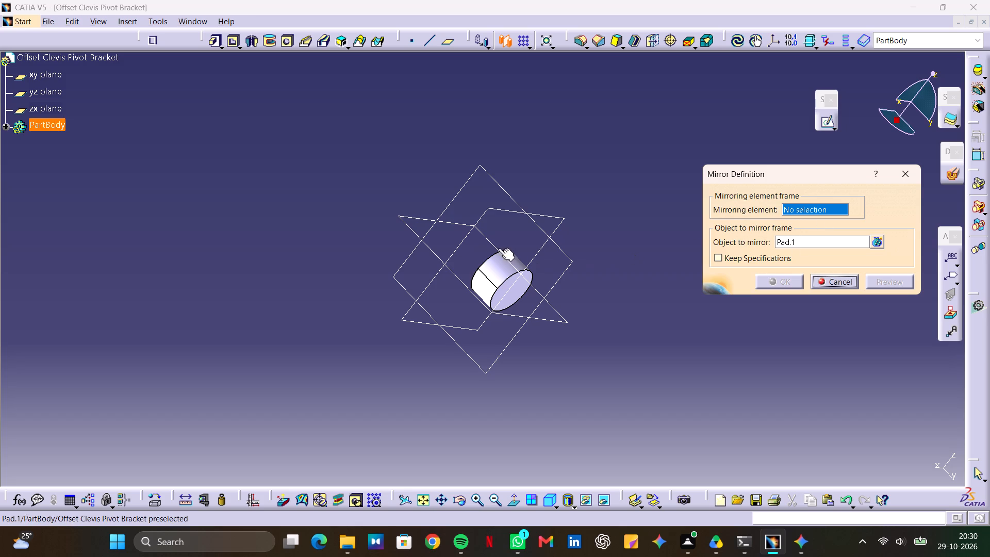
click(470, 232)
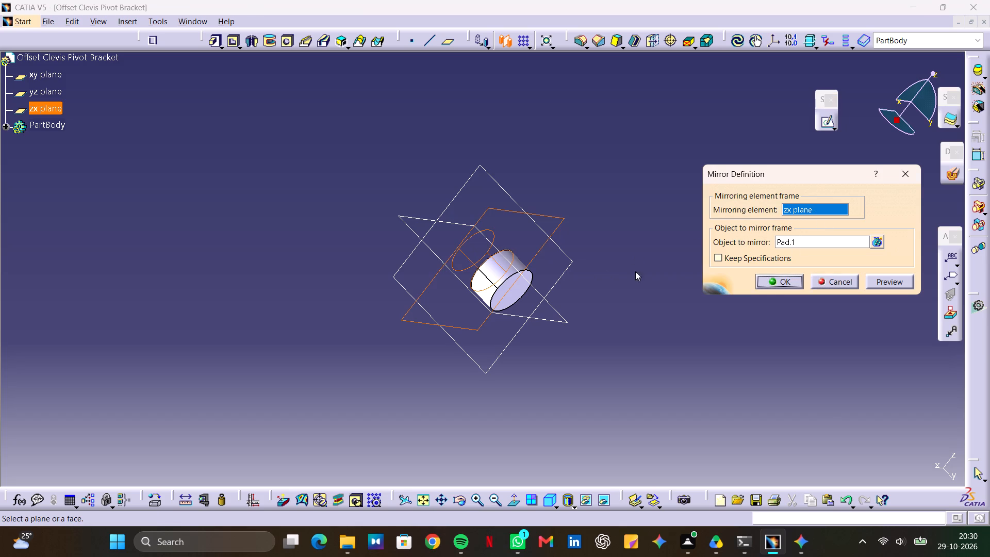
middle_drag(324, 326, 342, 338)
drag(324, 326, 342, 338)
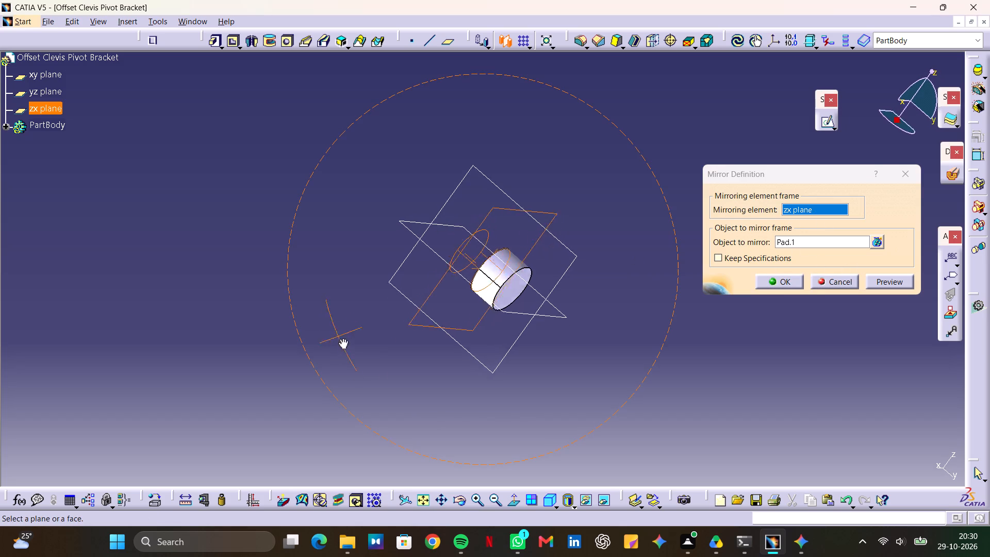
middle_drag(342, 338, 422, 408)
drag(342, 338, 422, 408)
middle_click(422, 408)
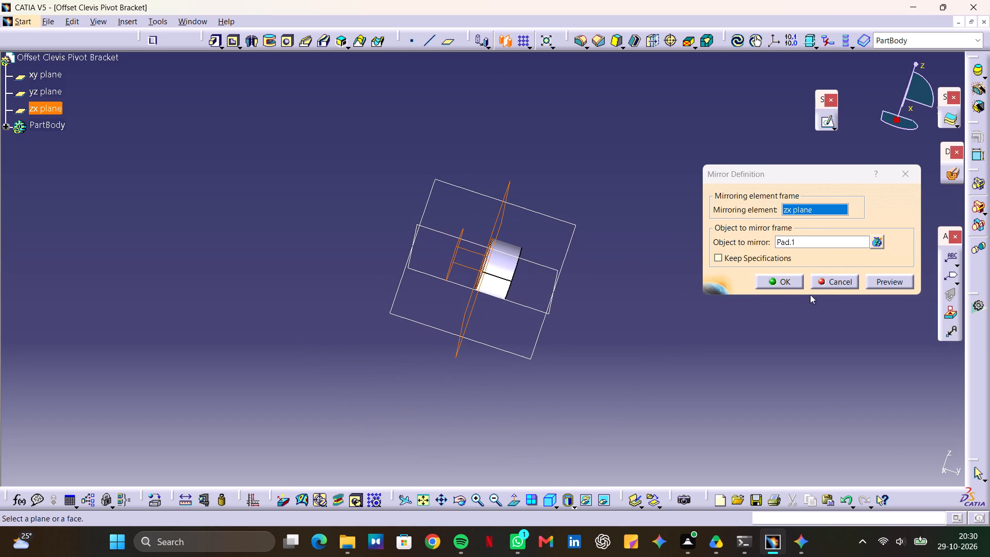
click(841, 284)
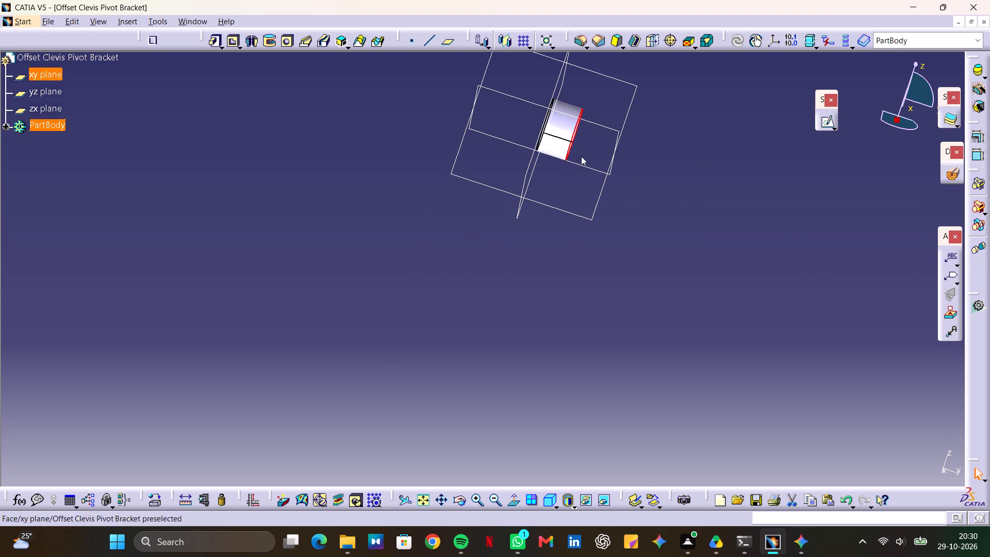
Examine the cylinder's pad definition and the orientation of its circle sketch relative to the reference planes, then exit the sketch.
double_click(566, 138)
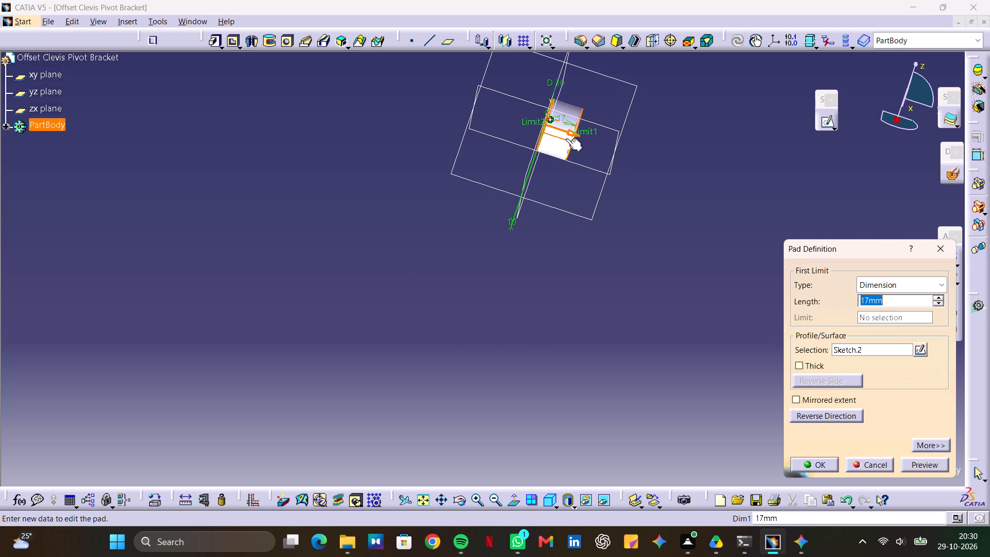
click(951, 245)
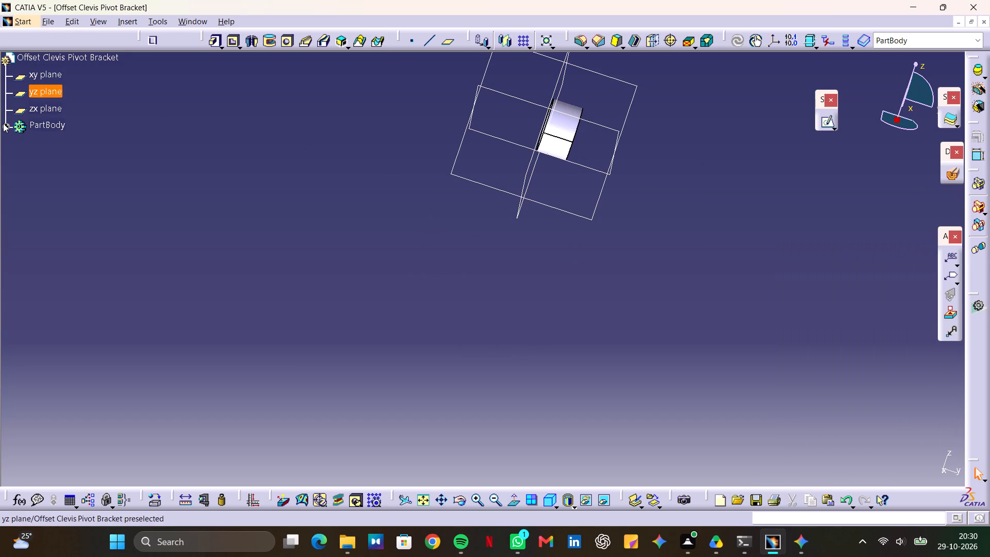
click(3, 123)
click(6, 124)
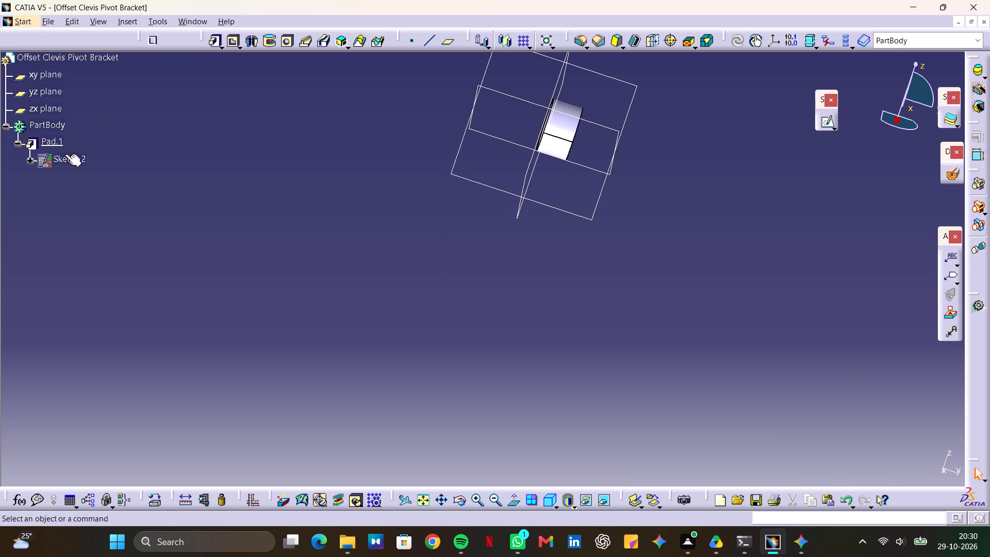
double_click(67, 155)
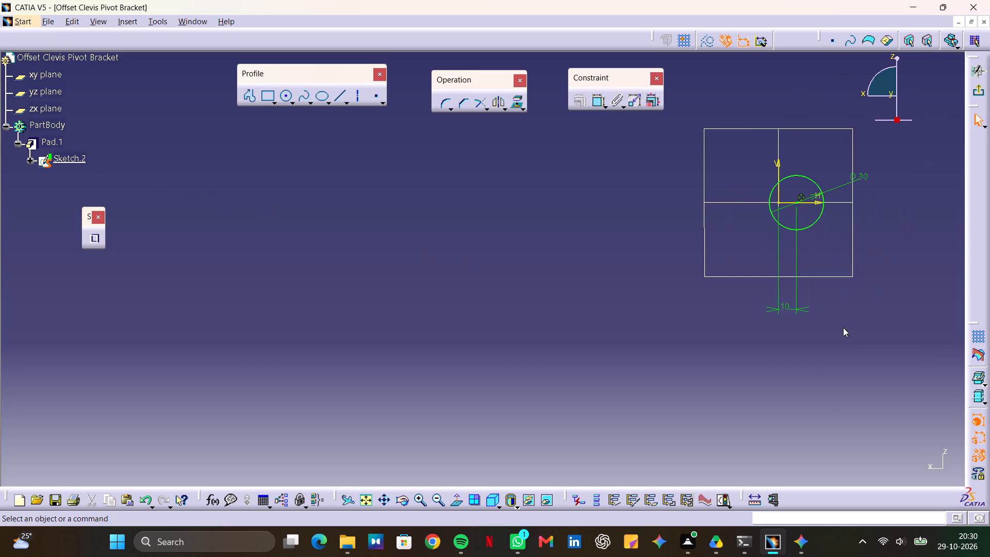
ctrl+middle_drag(812, 239, 666, 276)
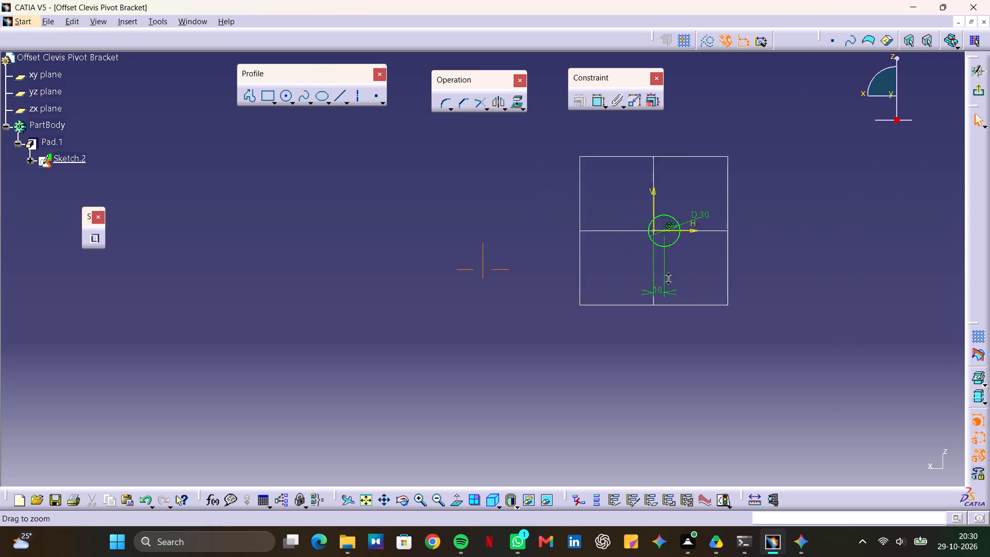
ctrl+middle_drag(666, 276, 701, 214)
middle_drag(785, 232, 567, 299)
drag(788, 232, 567, 299)
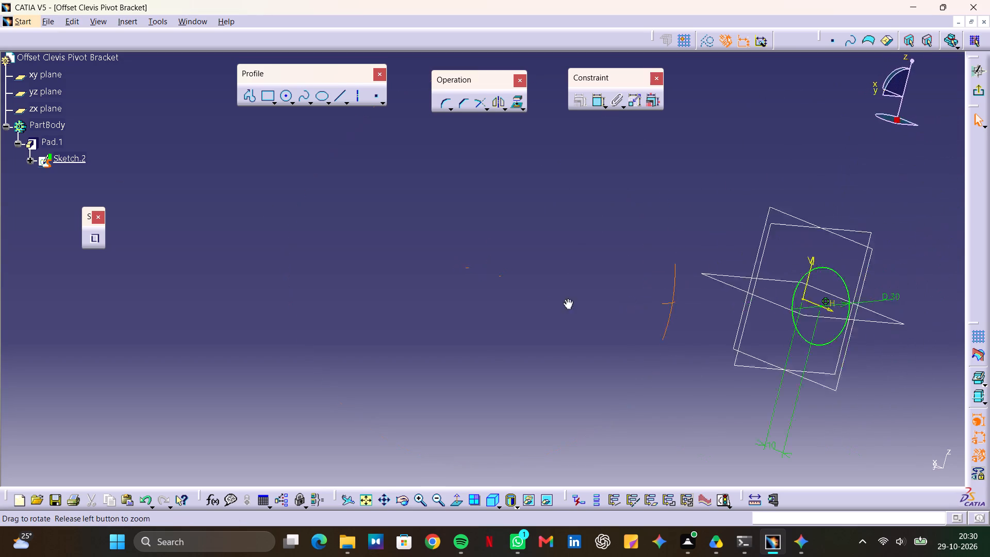
middle_drag(567, 299, 453, 288)
drag(567, 299, 453, 288)
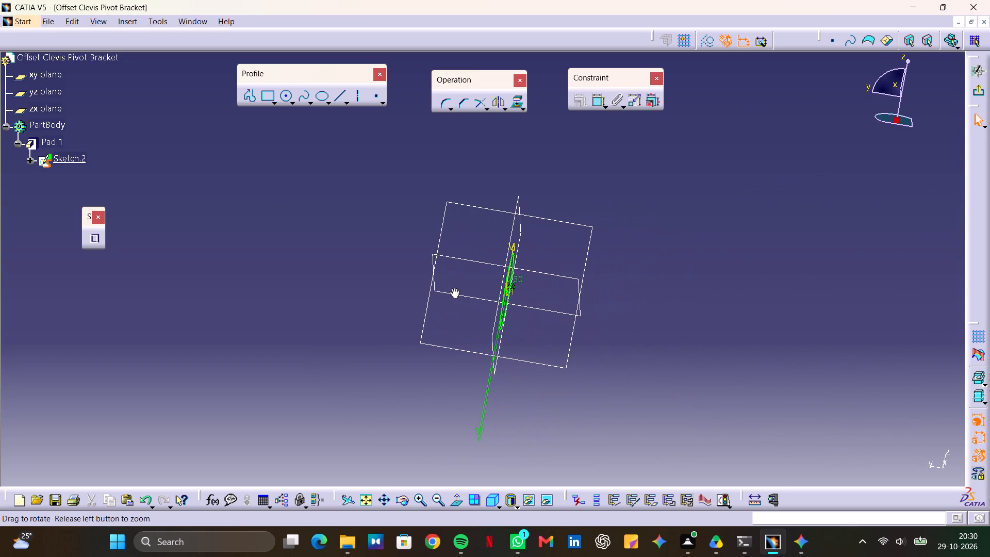
middle_drag(453, 288, 476, 291)
drag(453, 288, 476, 291)
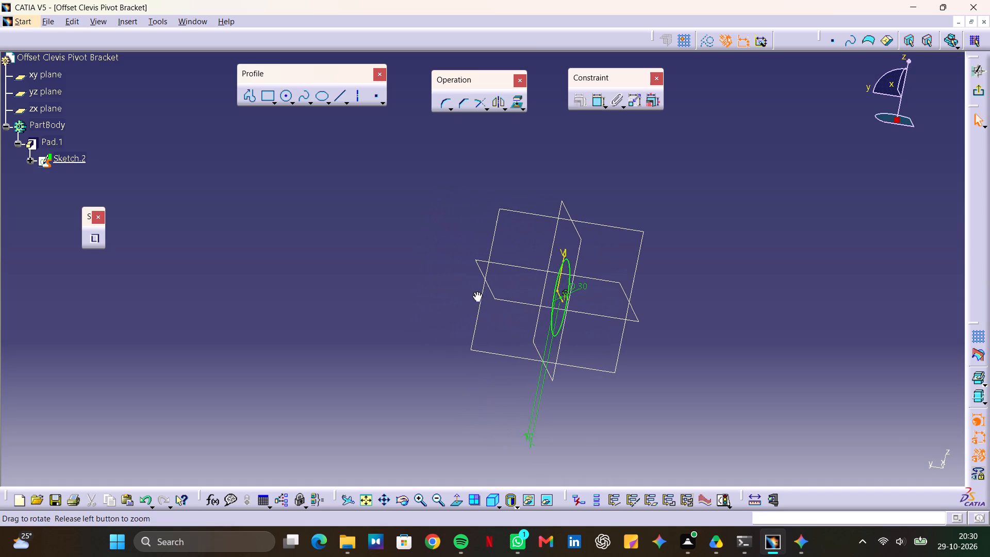
middle_drag(476, 291, 494, 290)
drag(476, 291, 494, 290)
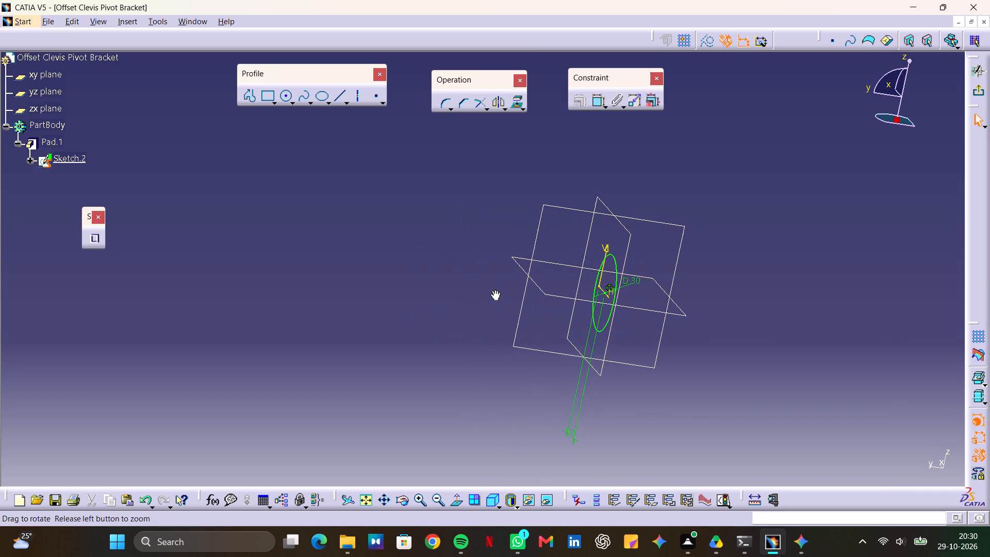
drag(494, 290, 454, 283)
middle_drag(494, 290, 454, 283)
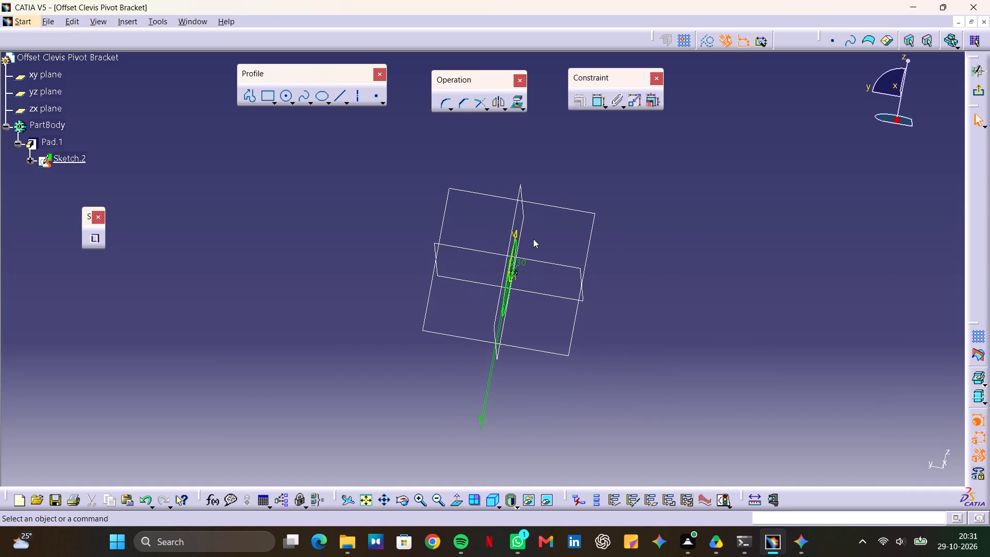
click(980, 90)
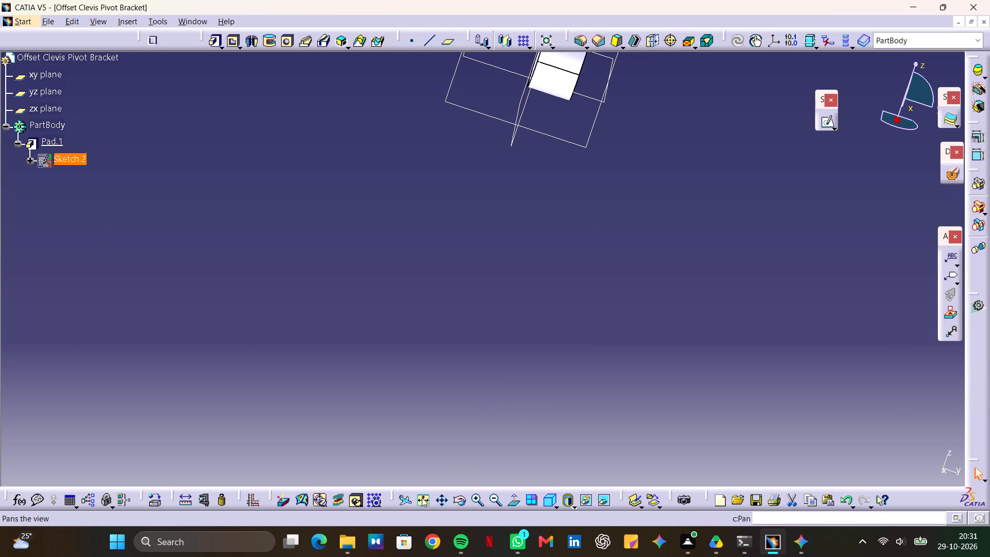
Delete the cylinder pad together with its aggregated circle sketch.
click(422, 498)
ctrl+scroll(468, 314, down, 4)
ctrl+scroll(468, 314, up, 4)
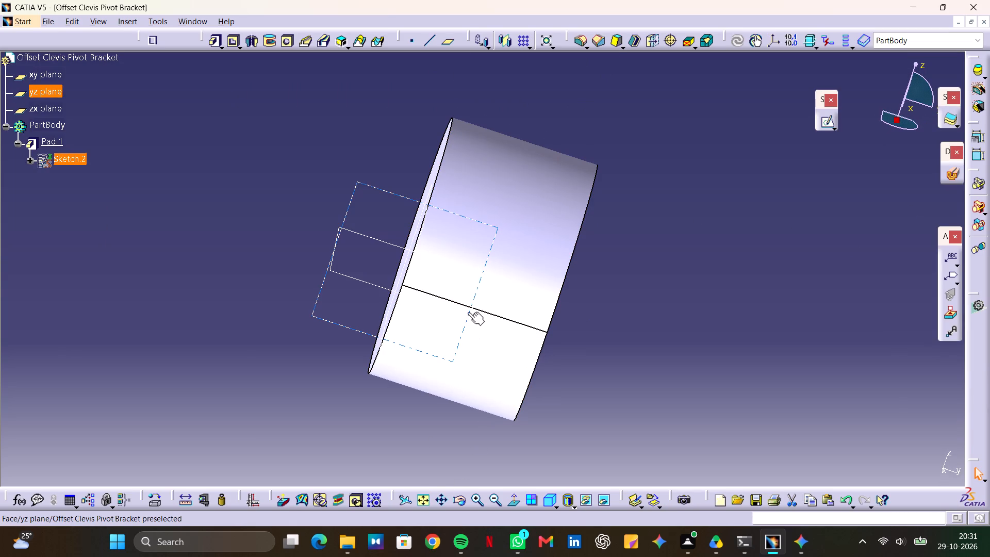
ctrl+middle_drag(391, 280, 406, 396)
middle_drag(545, 324, 459, 340)
drag(546, 324, 459, 340)
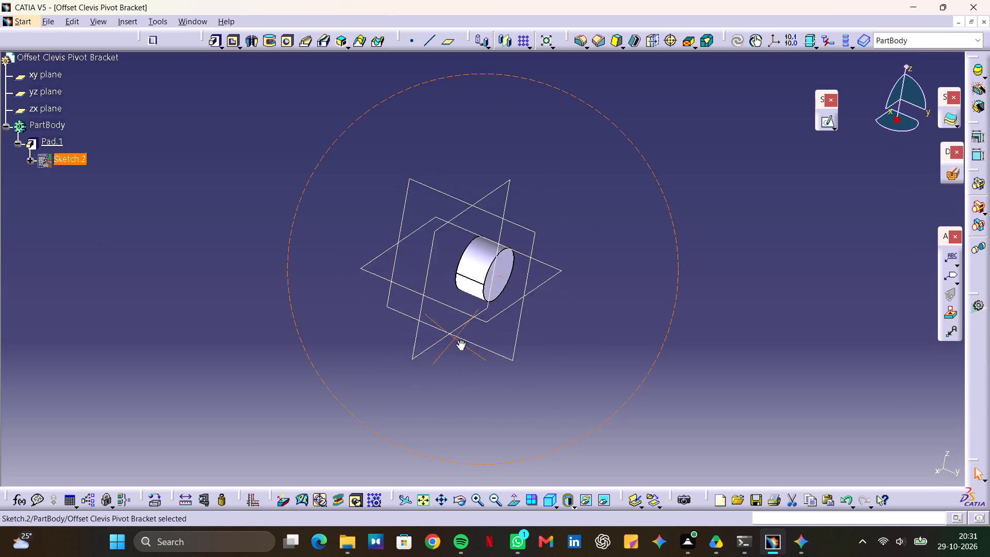
middle_drag(459, 340, 442, 458)
drag(459, 340, 442, 458)
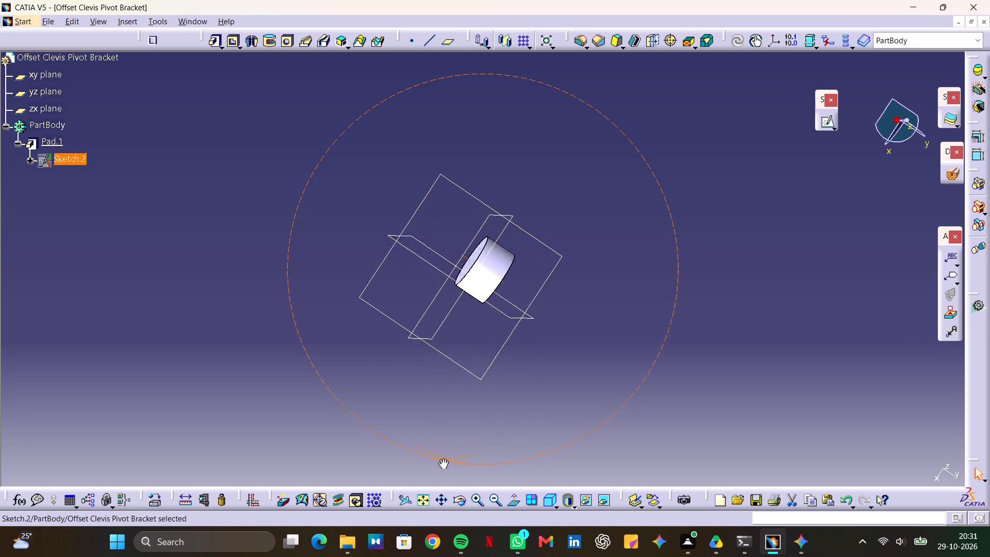
drag(442, 458, 423, 434)
middle_drag(442, 458, 423, 434)
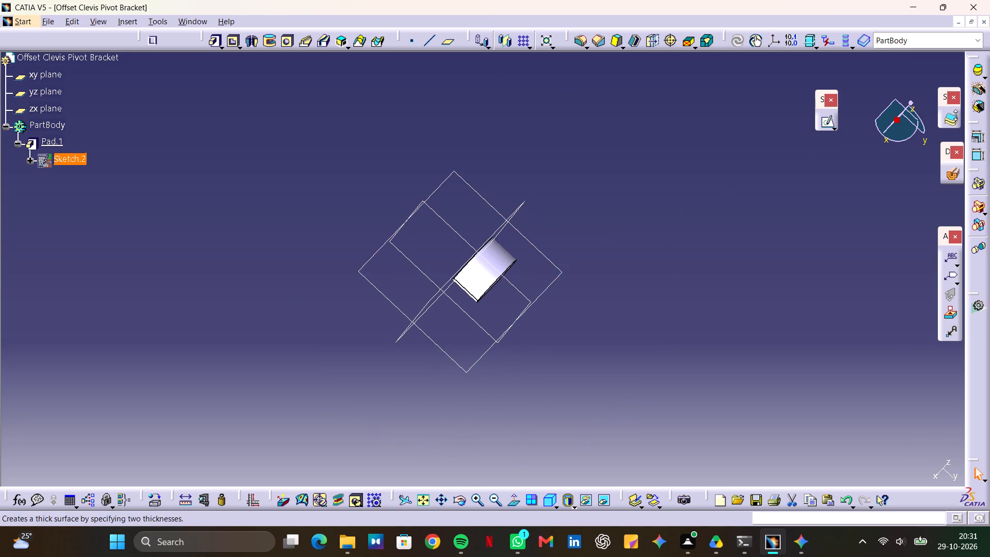
right_click(36, 141)
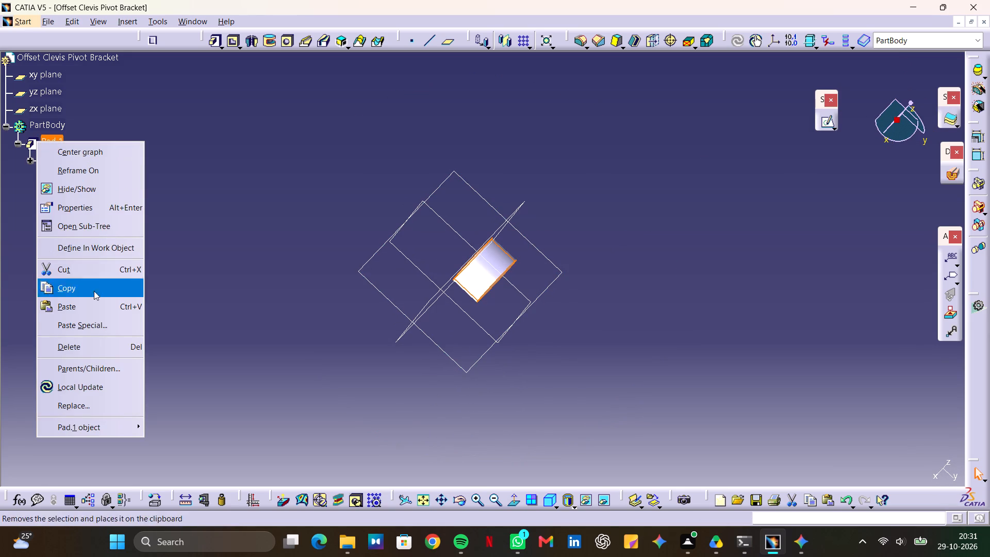
click(95, 343)
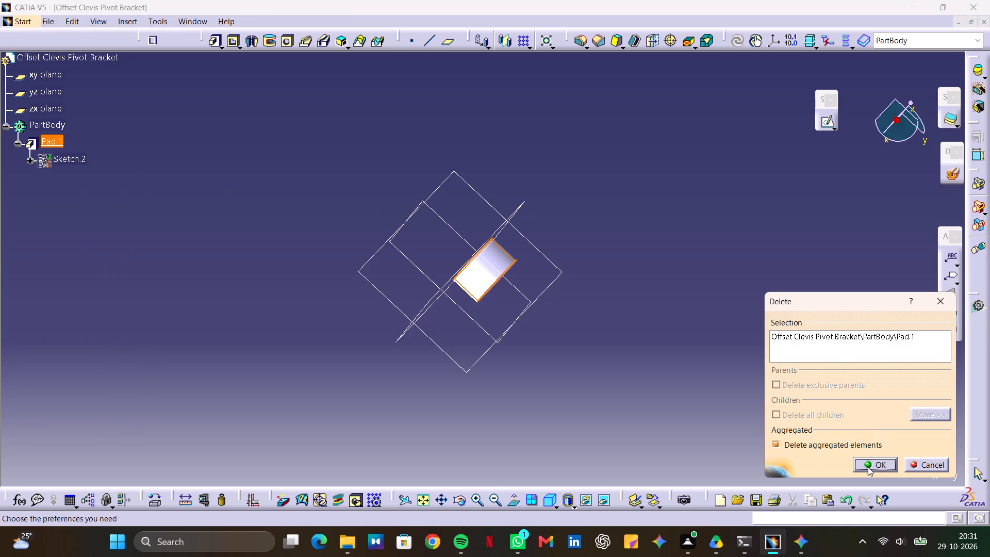
click(868, 467)
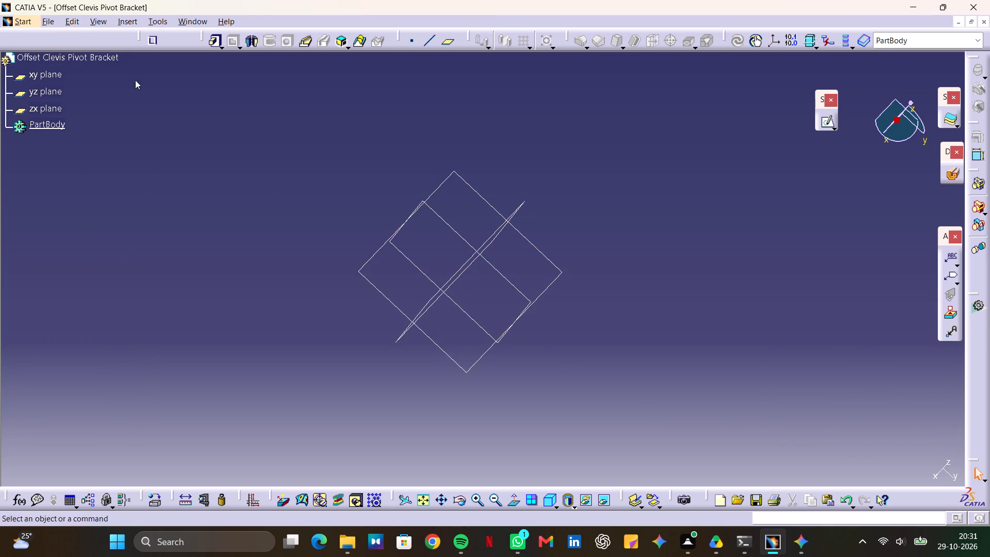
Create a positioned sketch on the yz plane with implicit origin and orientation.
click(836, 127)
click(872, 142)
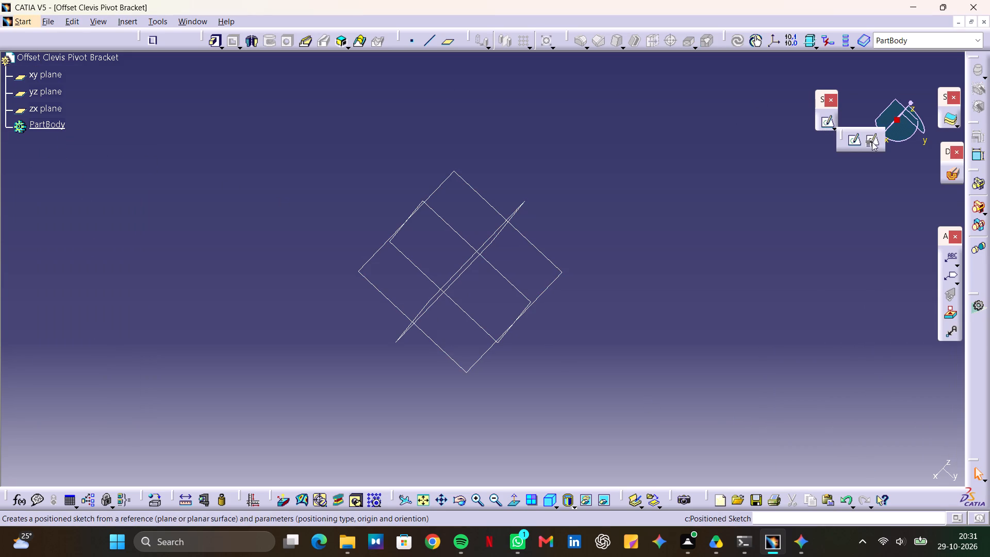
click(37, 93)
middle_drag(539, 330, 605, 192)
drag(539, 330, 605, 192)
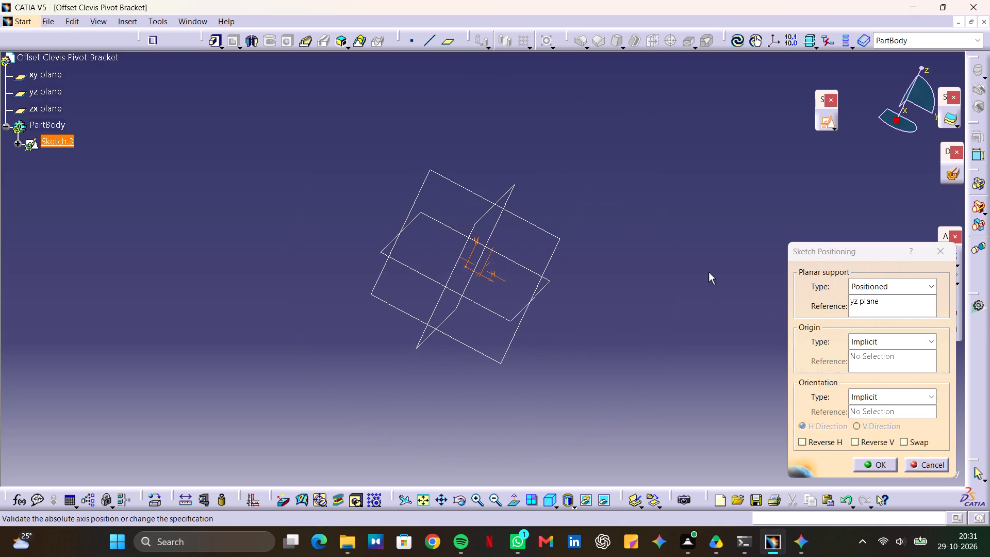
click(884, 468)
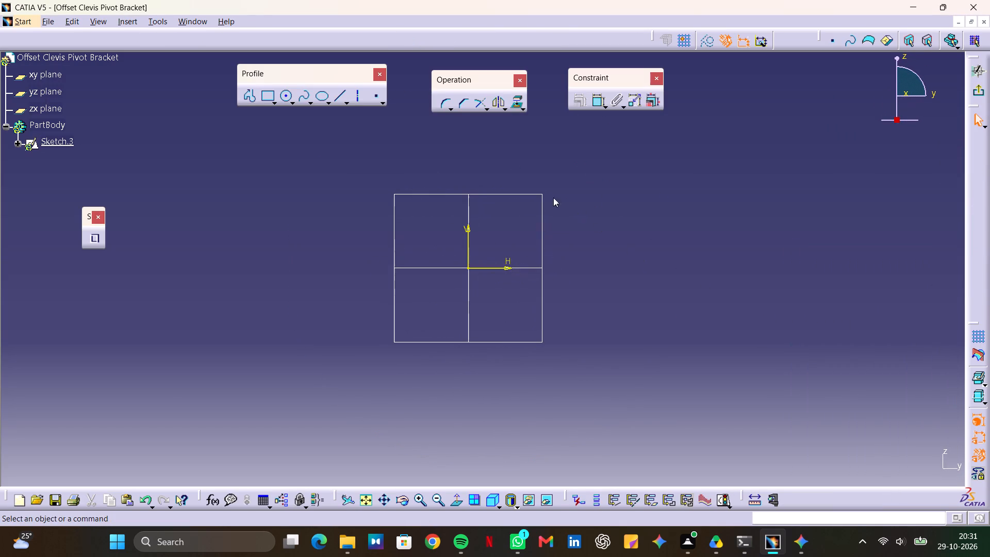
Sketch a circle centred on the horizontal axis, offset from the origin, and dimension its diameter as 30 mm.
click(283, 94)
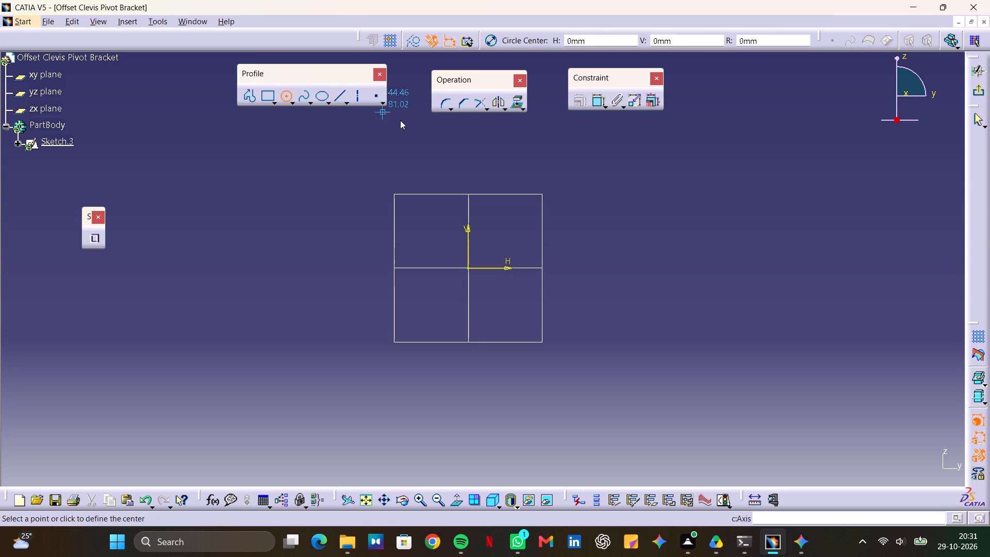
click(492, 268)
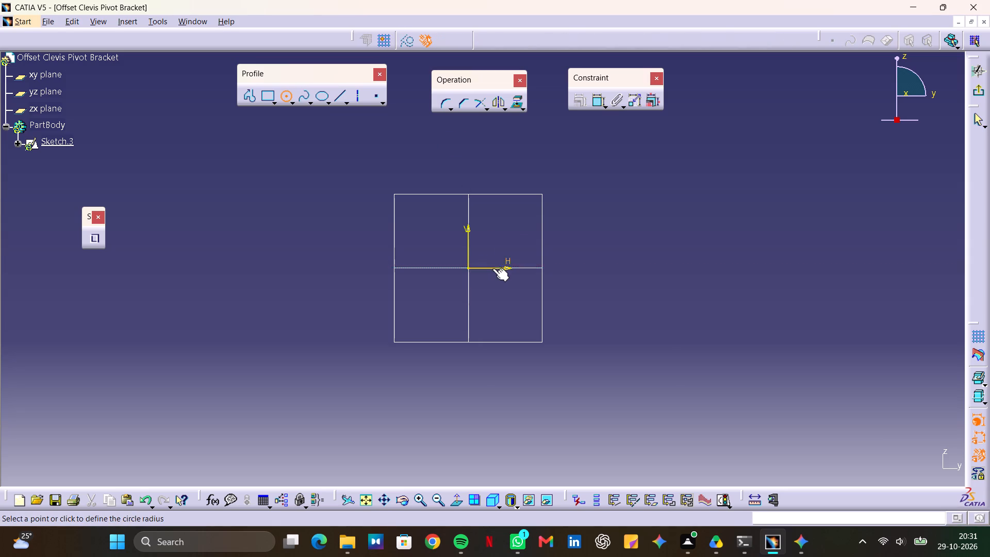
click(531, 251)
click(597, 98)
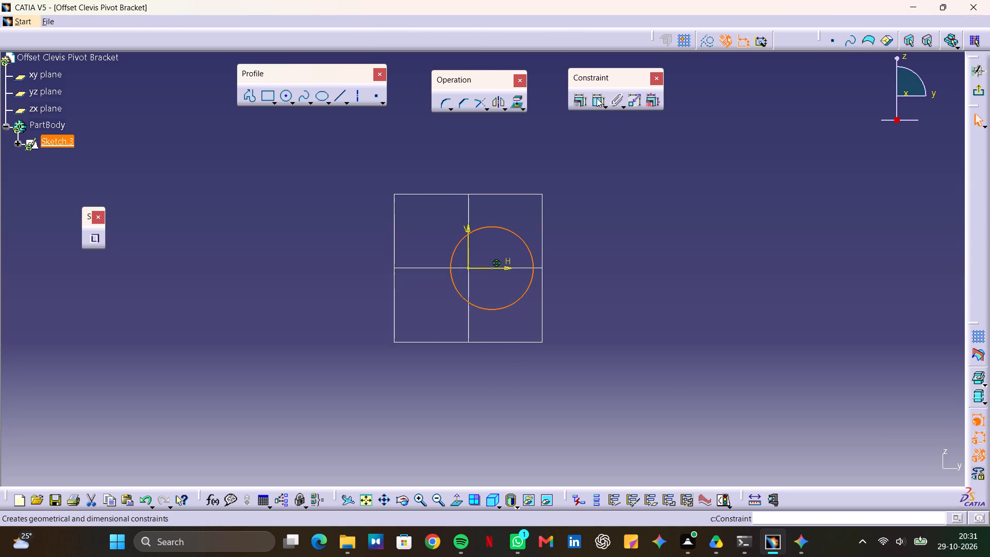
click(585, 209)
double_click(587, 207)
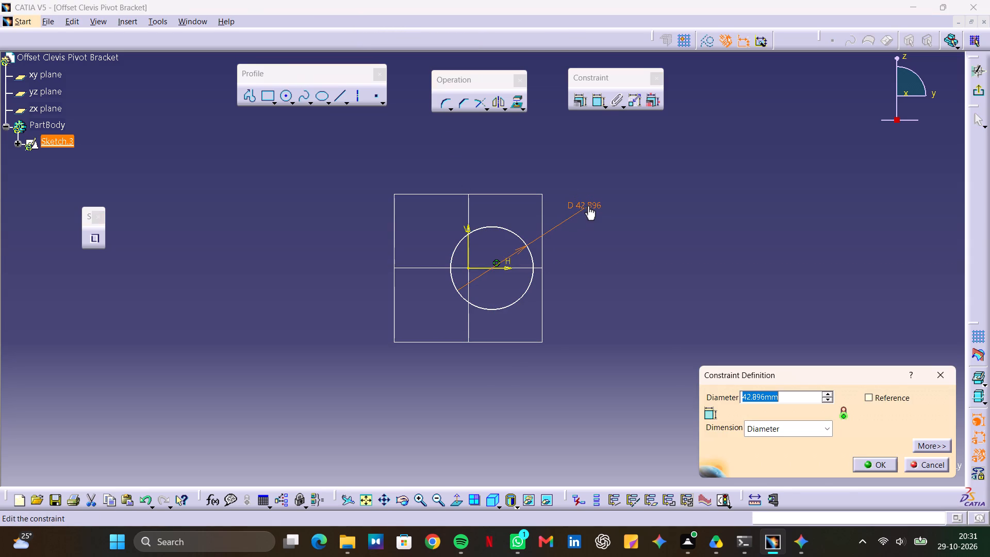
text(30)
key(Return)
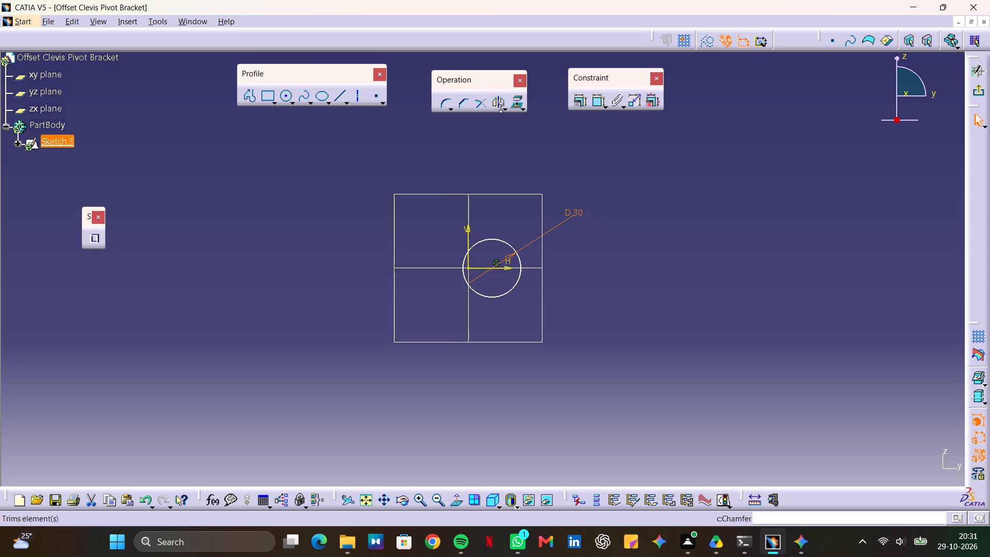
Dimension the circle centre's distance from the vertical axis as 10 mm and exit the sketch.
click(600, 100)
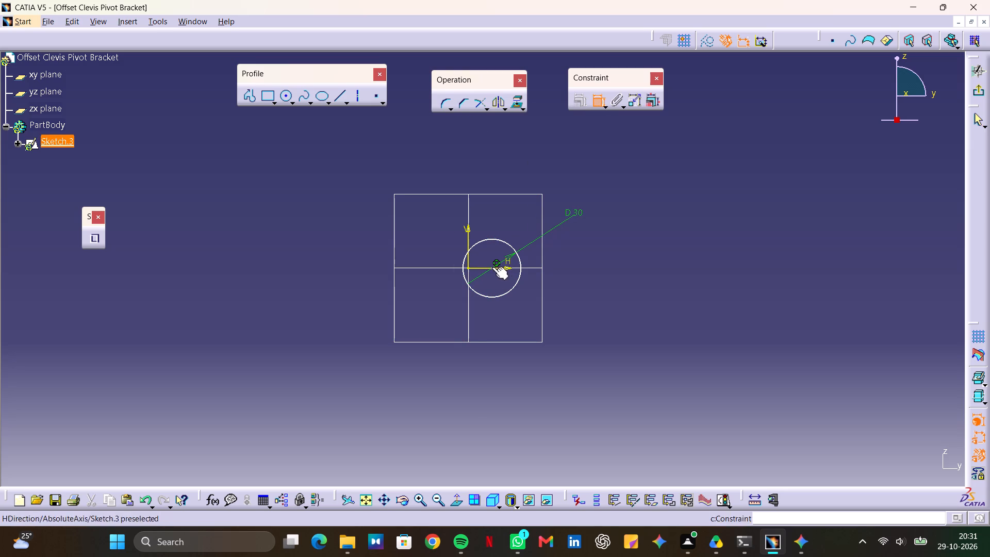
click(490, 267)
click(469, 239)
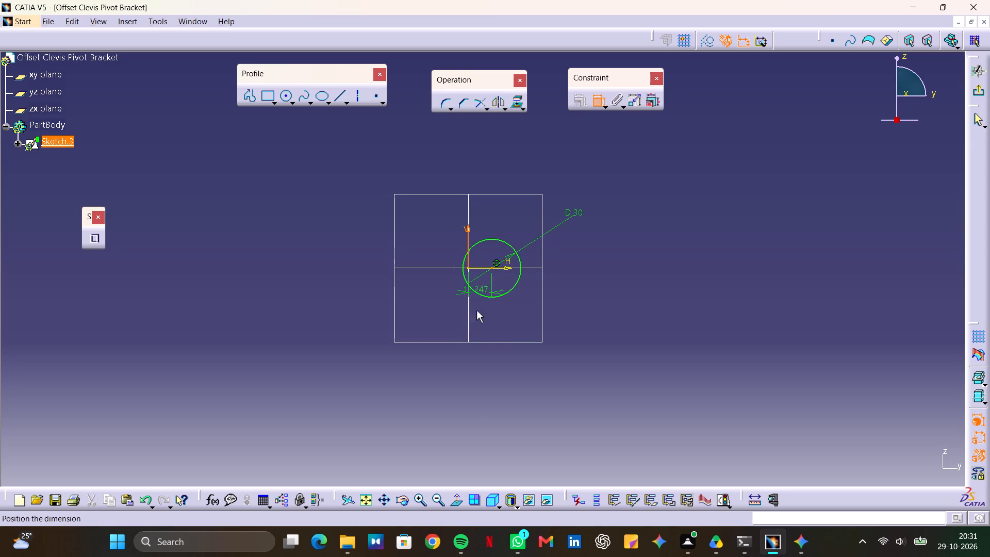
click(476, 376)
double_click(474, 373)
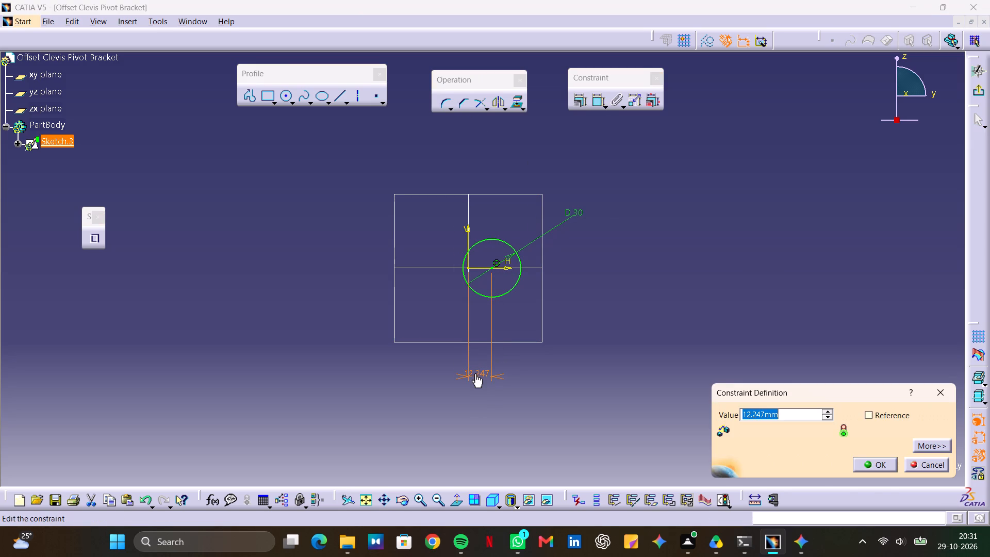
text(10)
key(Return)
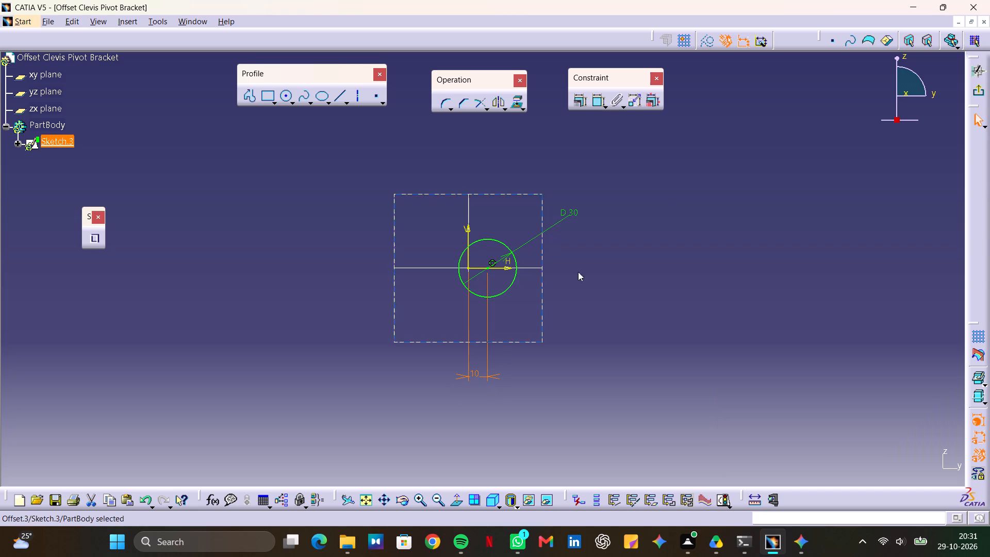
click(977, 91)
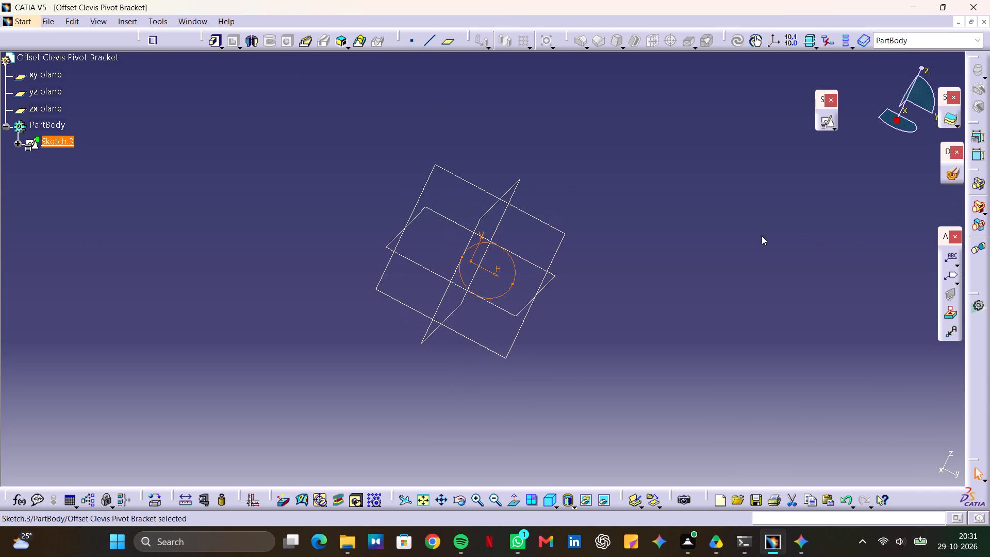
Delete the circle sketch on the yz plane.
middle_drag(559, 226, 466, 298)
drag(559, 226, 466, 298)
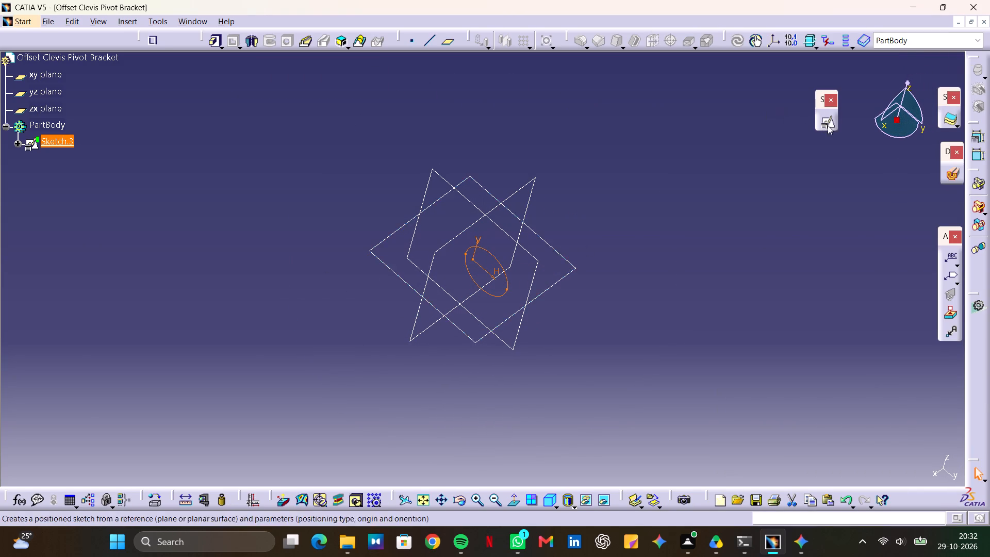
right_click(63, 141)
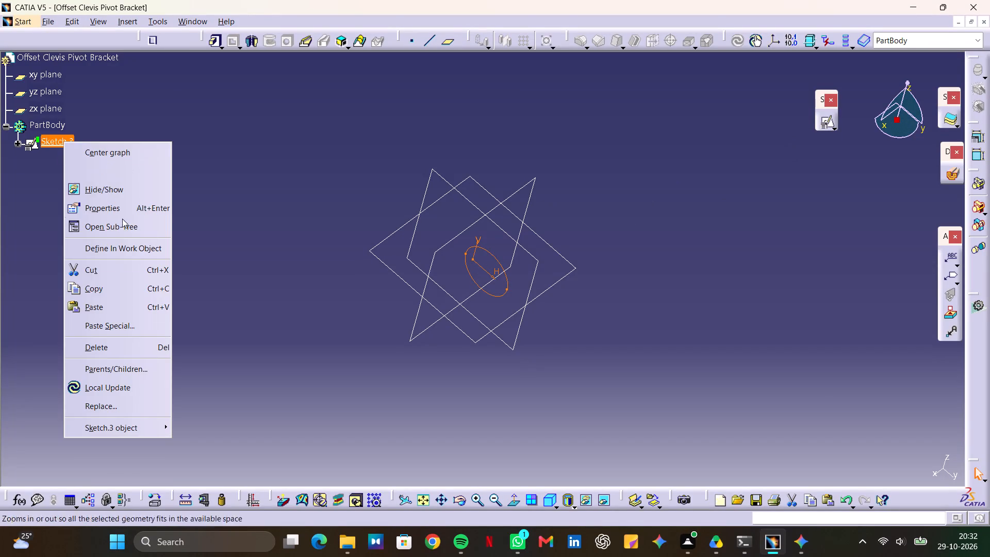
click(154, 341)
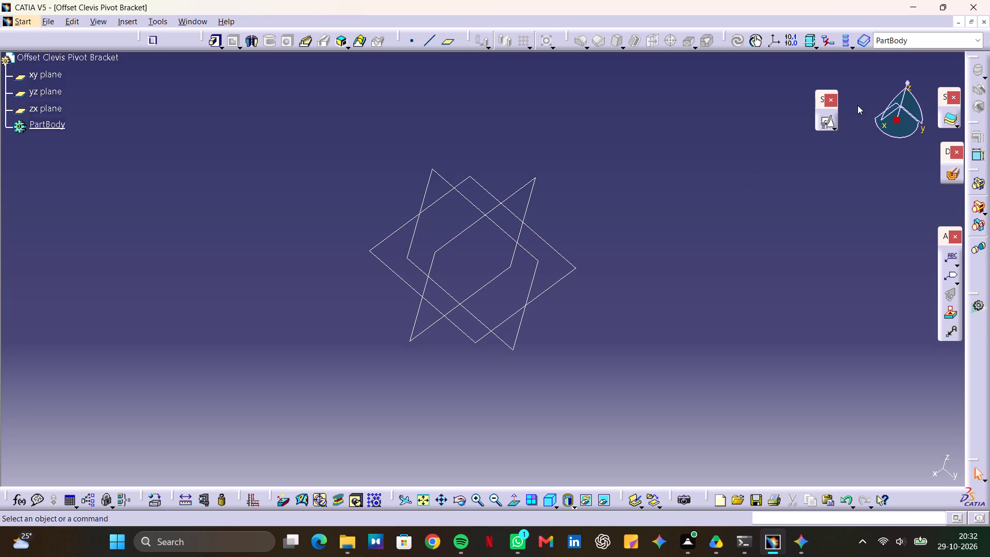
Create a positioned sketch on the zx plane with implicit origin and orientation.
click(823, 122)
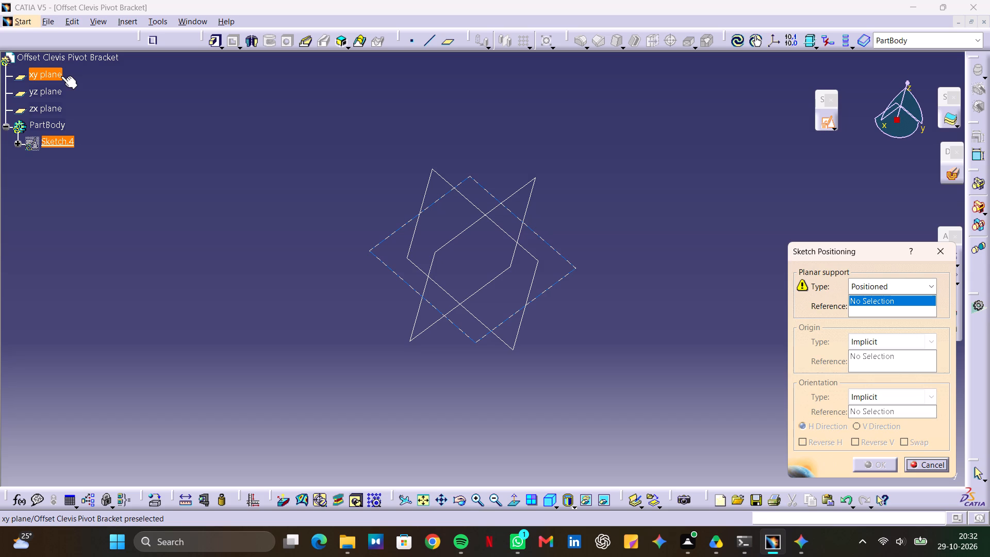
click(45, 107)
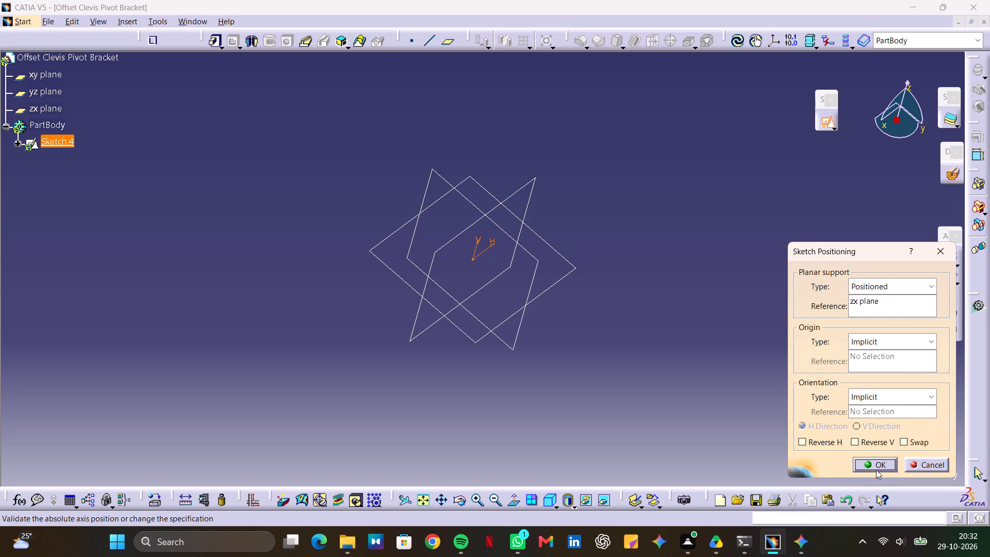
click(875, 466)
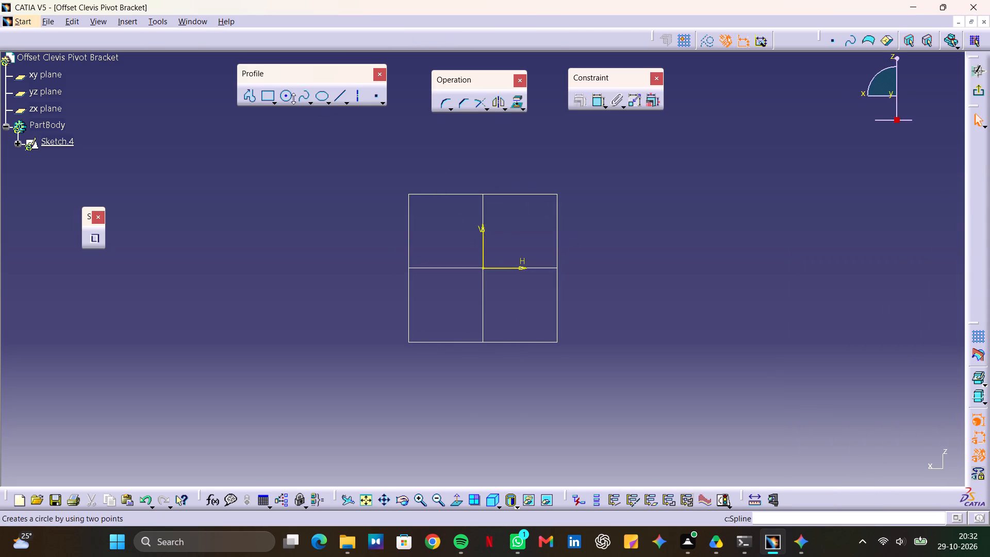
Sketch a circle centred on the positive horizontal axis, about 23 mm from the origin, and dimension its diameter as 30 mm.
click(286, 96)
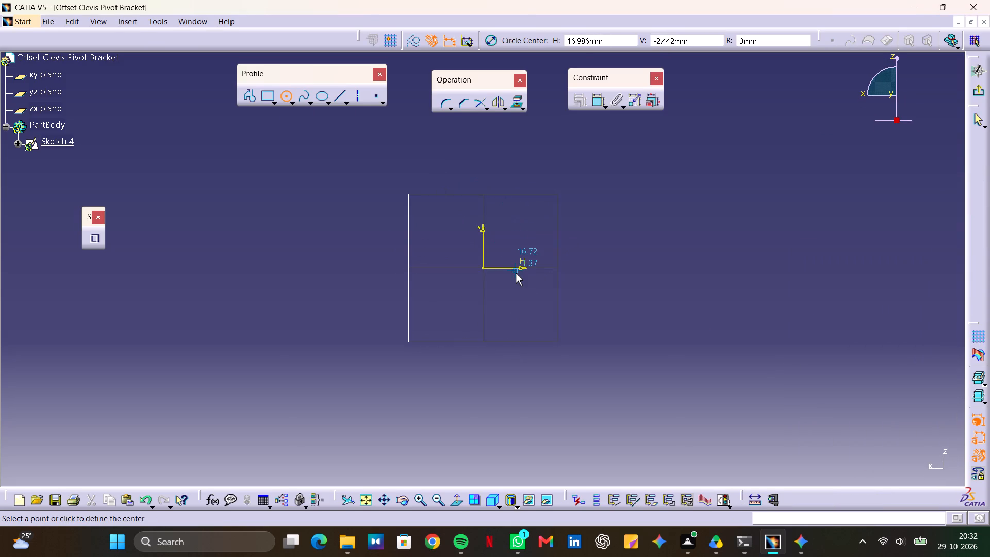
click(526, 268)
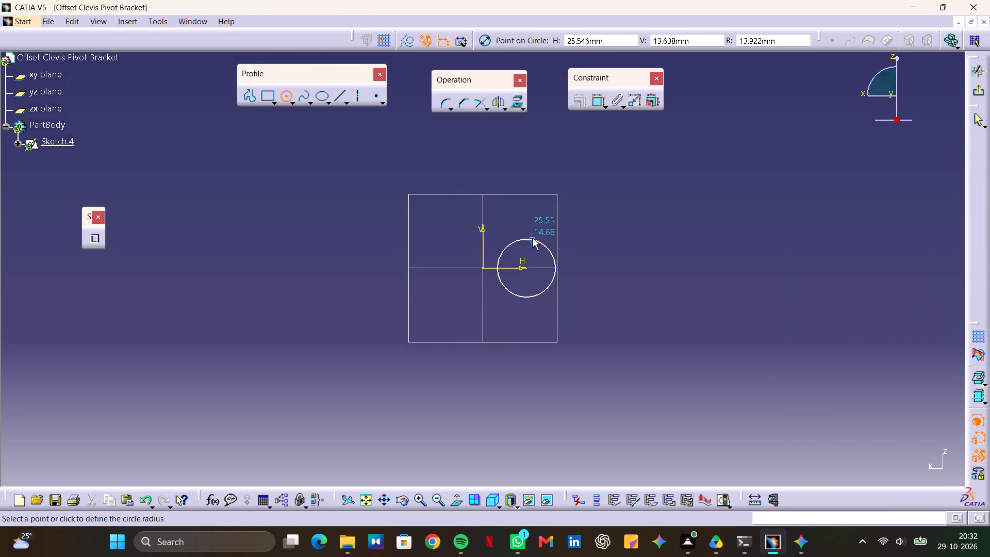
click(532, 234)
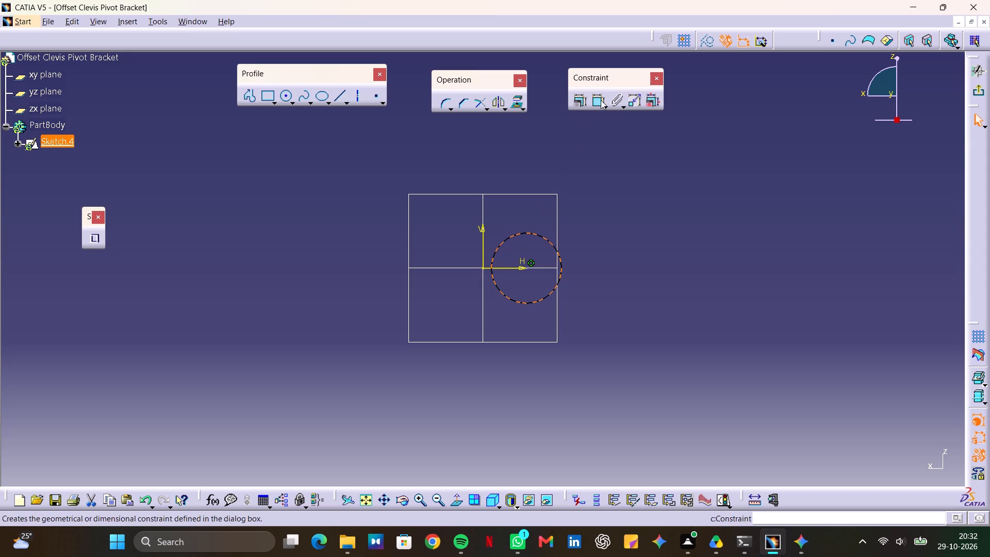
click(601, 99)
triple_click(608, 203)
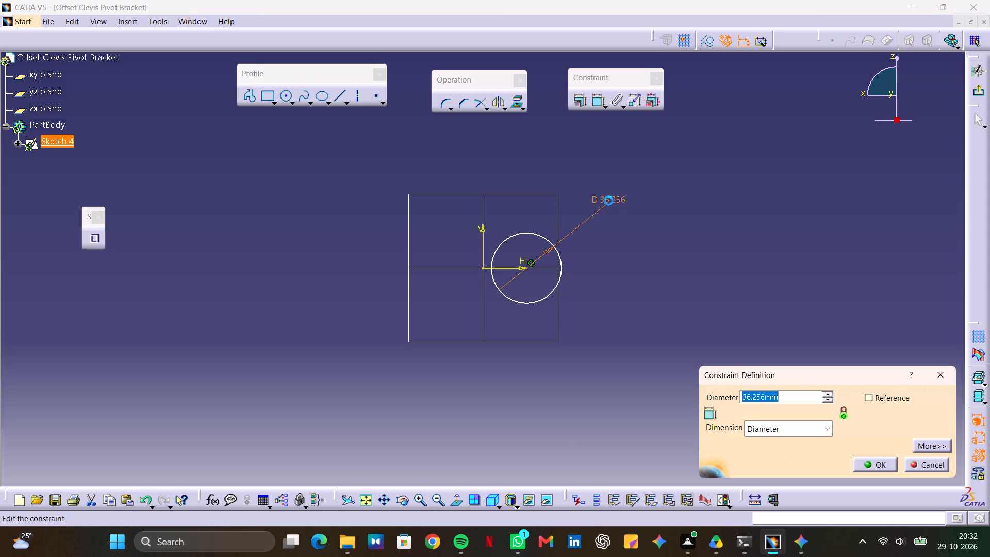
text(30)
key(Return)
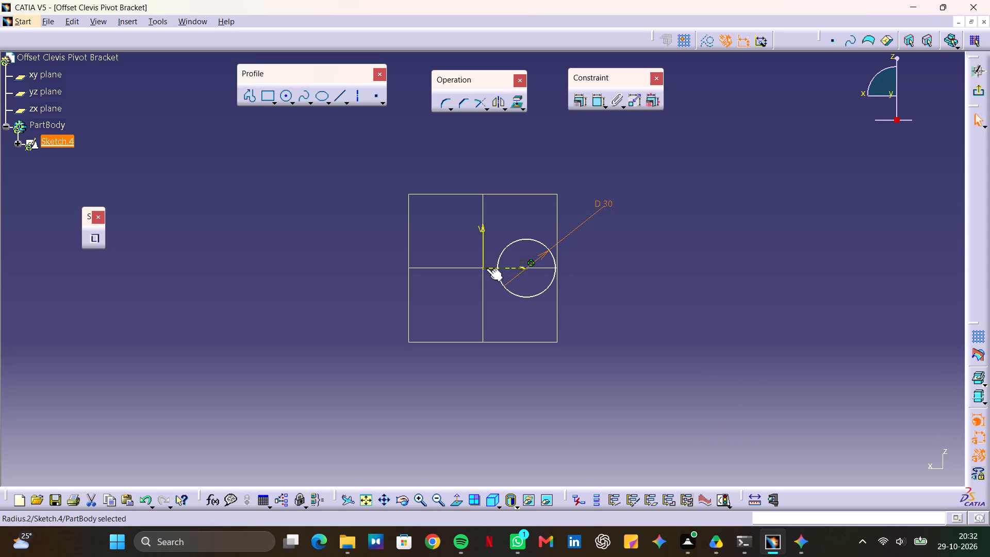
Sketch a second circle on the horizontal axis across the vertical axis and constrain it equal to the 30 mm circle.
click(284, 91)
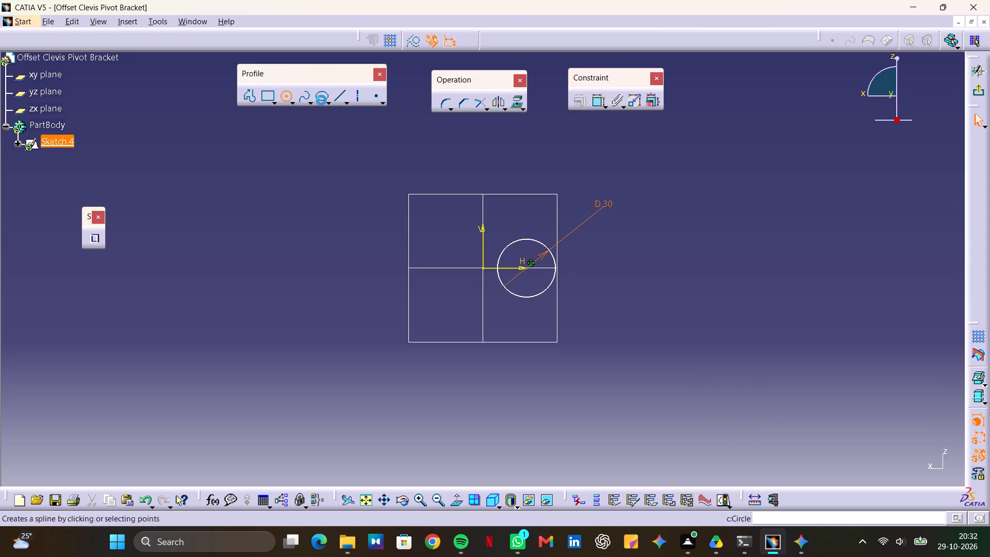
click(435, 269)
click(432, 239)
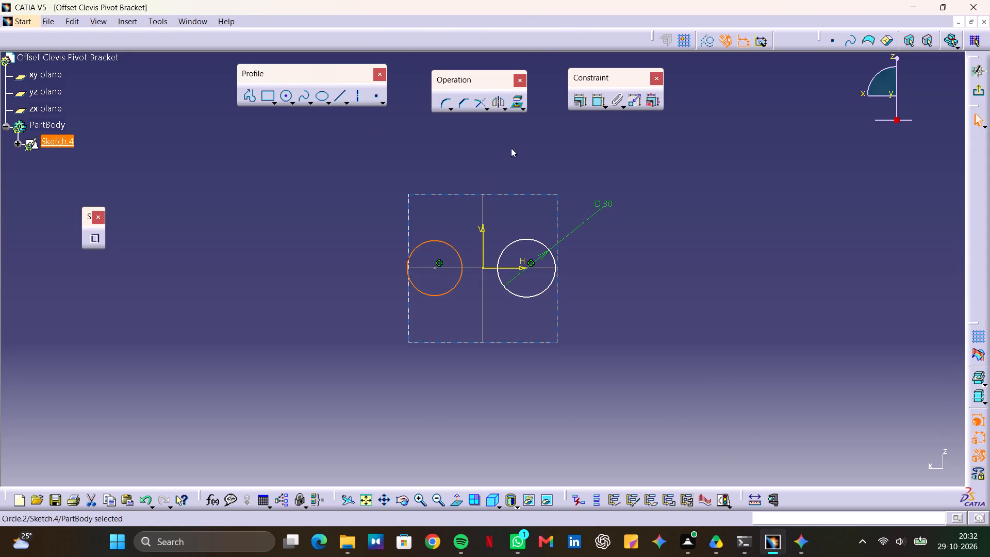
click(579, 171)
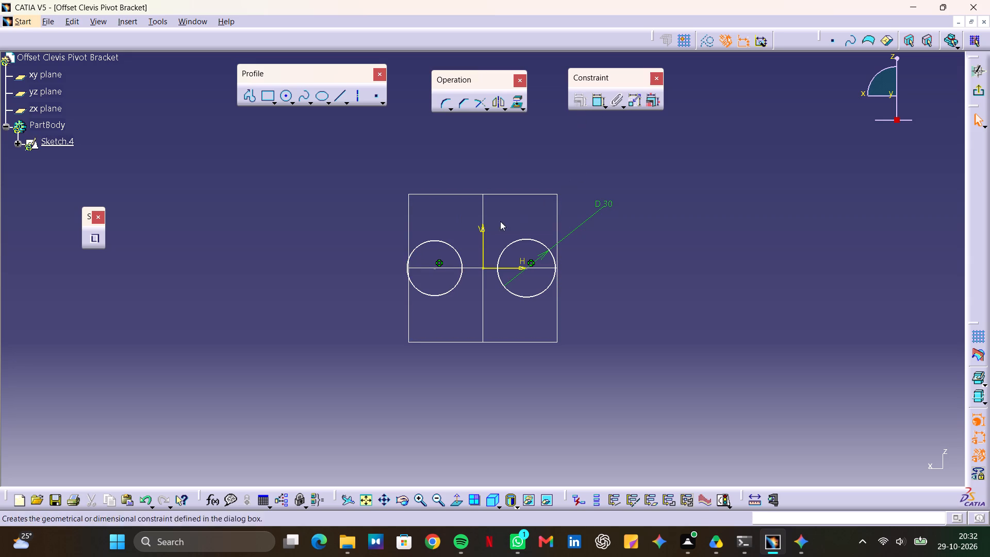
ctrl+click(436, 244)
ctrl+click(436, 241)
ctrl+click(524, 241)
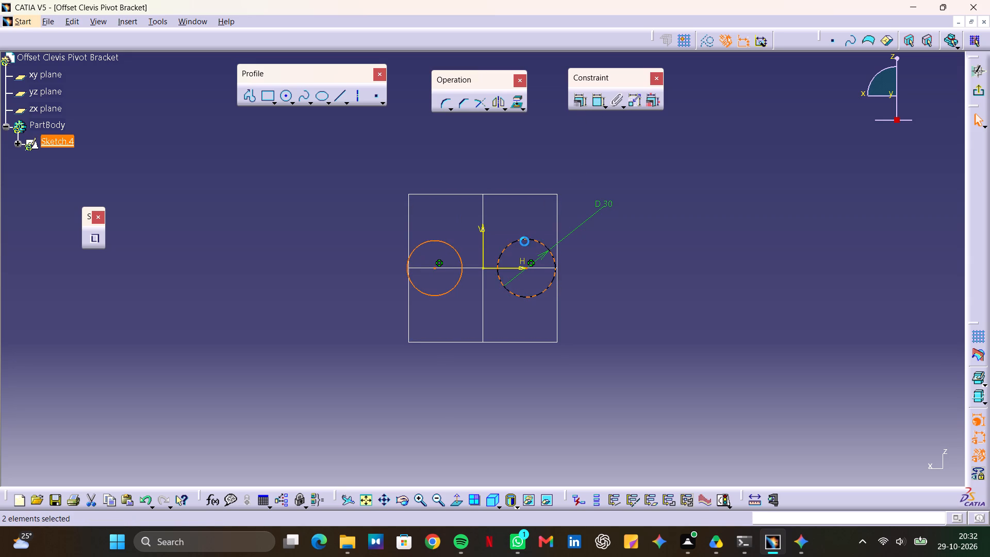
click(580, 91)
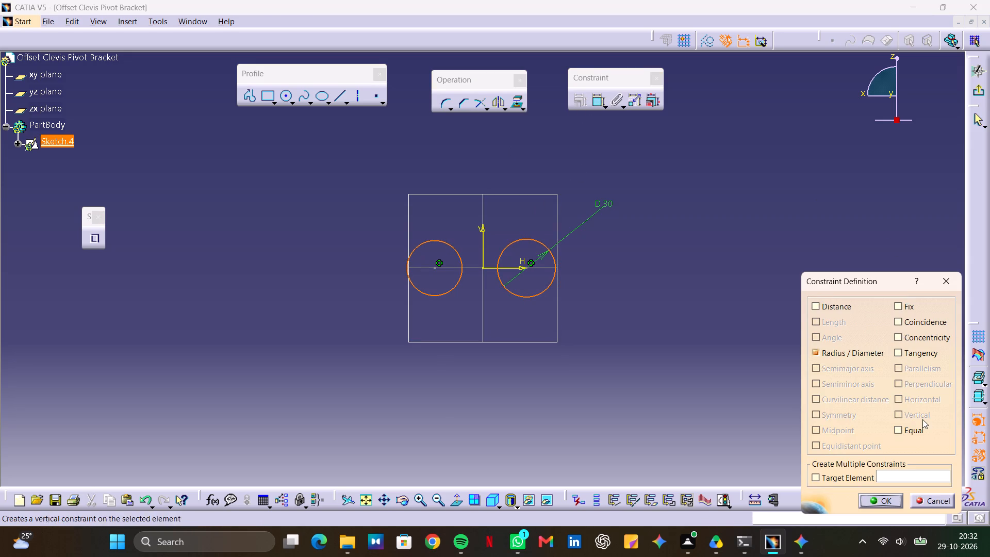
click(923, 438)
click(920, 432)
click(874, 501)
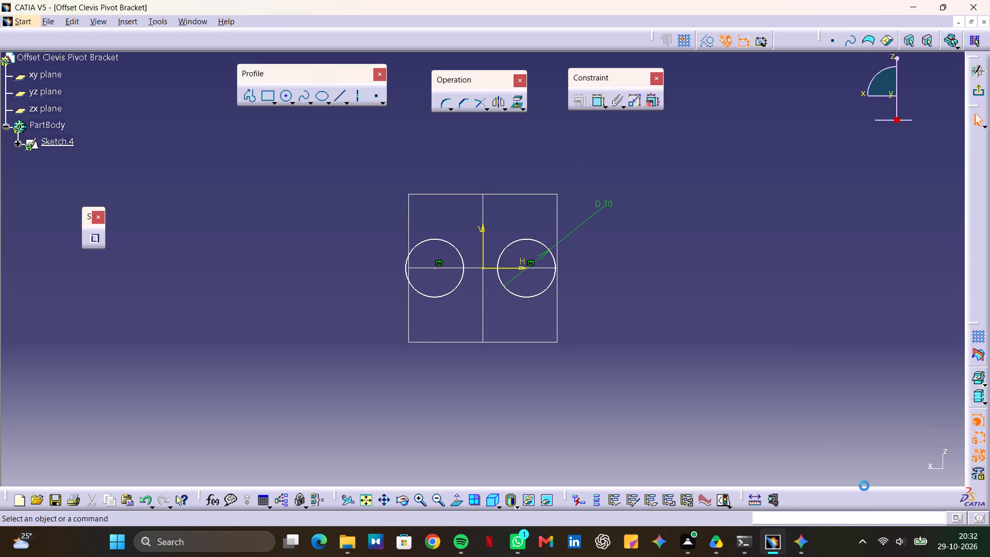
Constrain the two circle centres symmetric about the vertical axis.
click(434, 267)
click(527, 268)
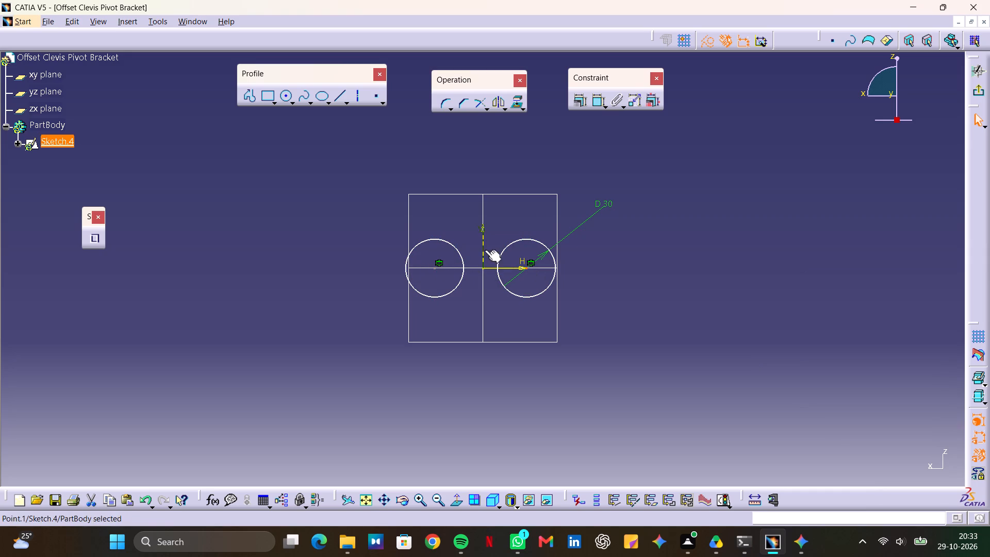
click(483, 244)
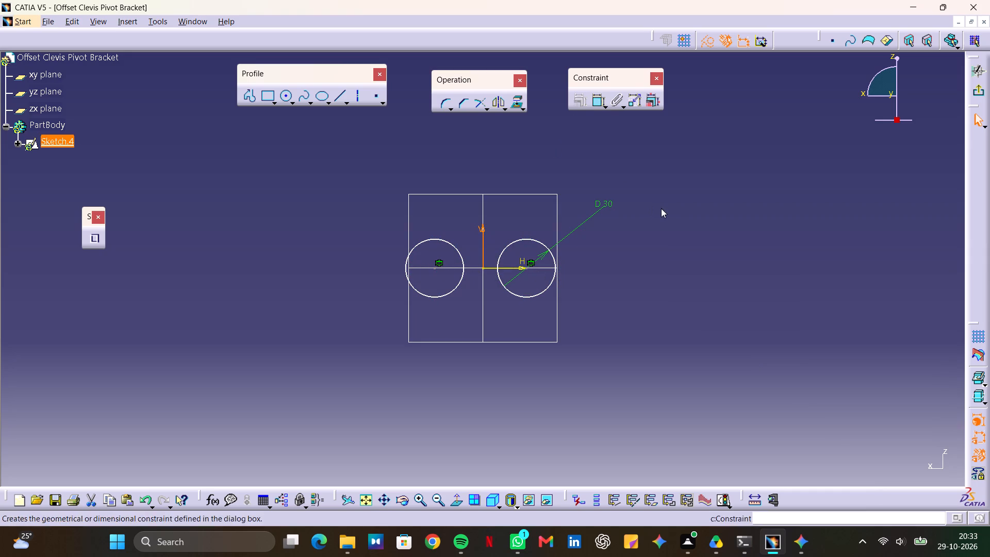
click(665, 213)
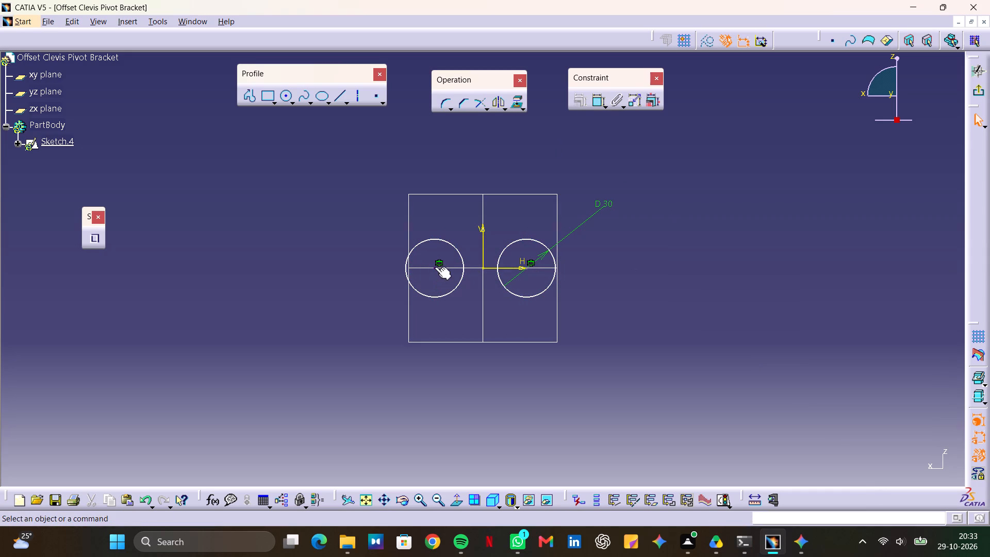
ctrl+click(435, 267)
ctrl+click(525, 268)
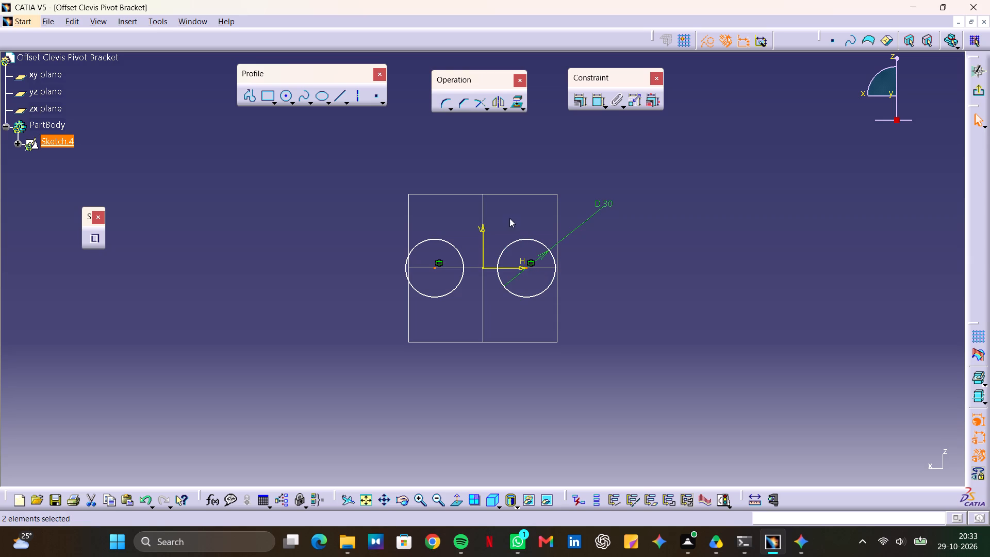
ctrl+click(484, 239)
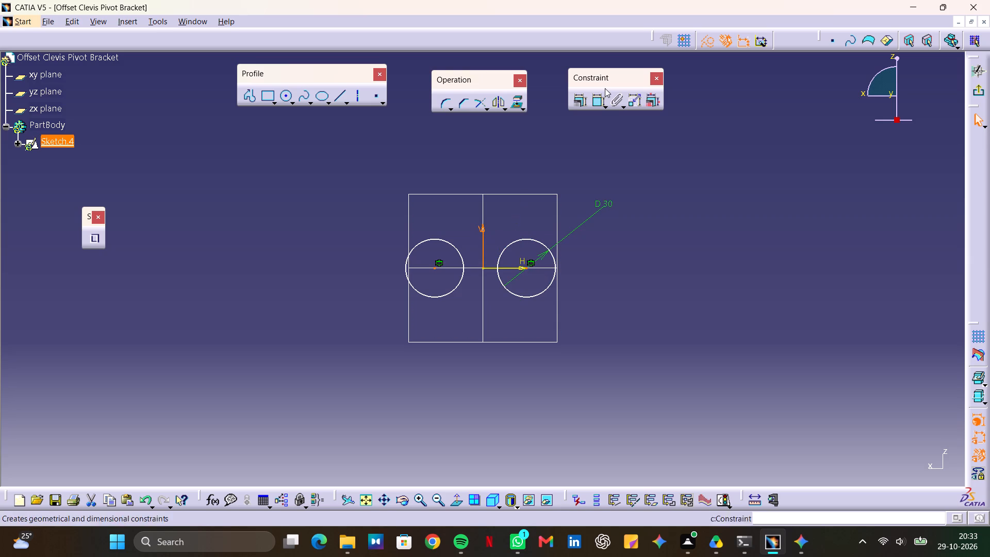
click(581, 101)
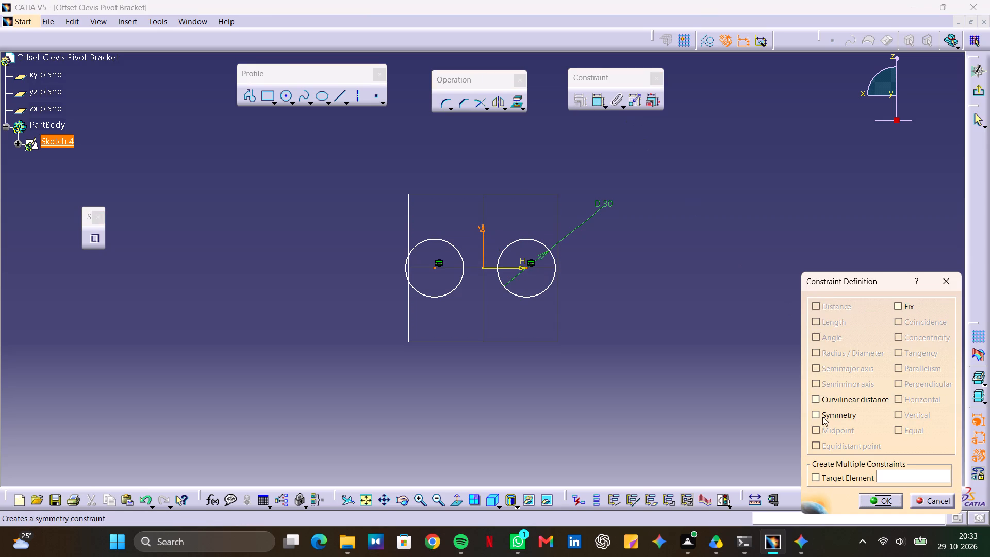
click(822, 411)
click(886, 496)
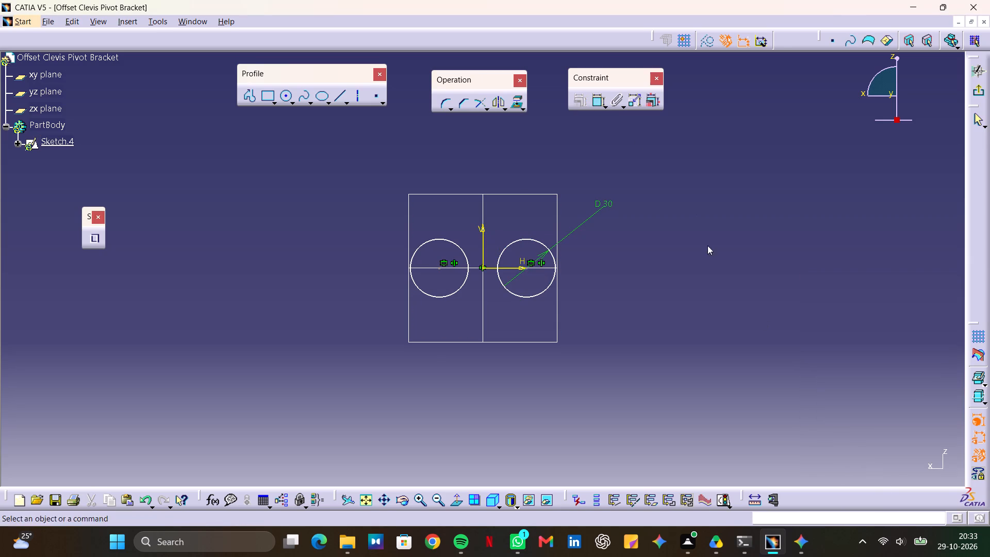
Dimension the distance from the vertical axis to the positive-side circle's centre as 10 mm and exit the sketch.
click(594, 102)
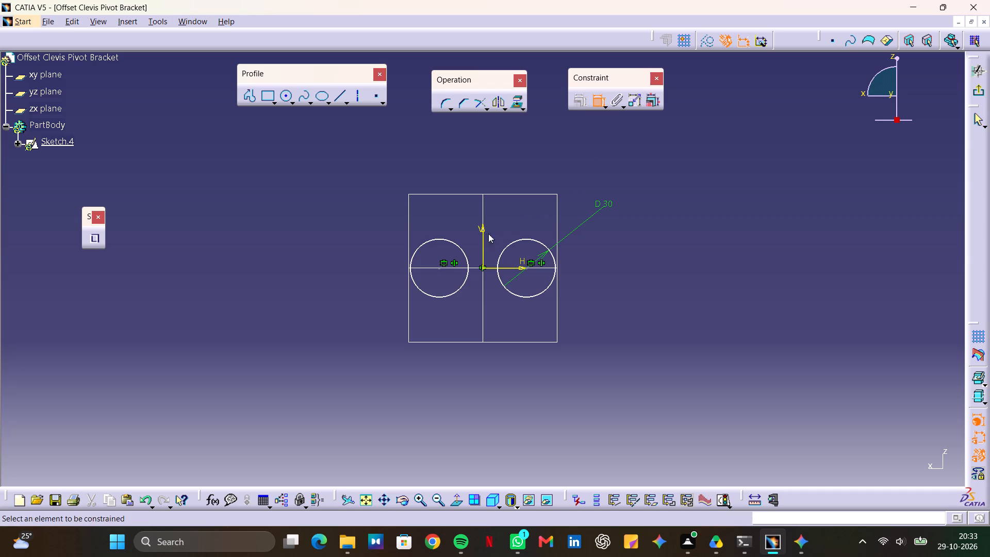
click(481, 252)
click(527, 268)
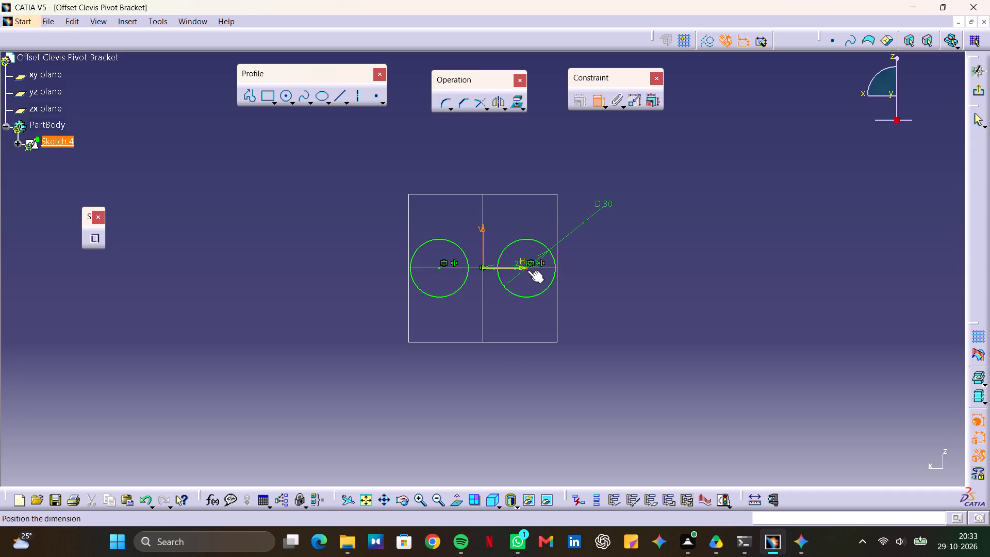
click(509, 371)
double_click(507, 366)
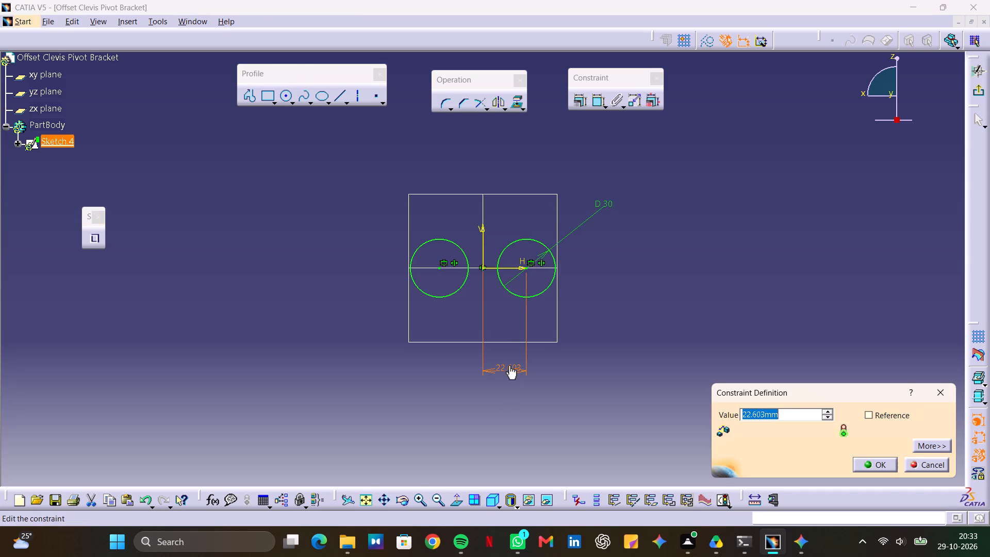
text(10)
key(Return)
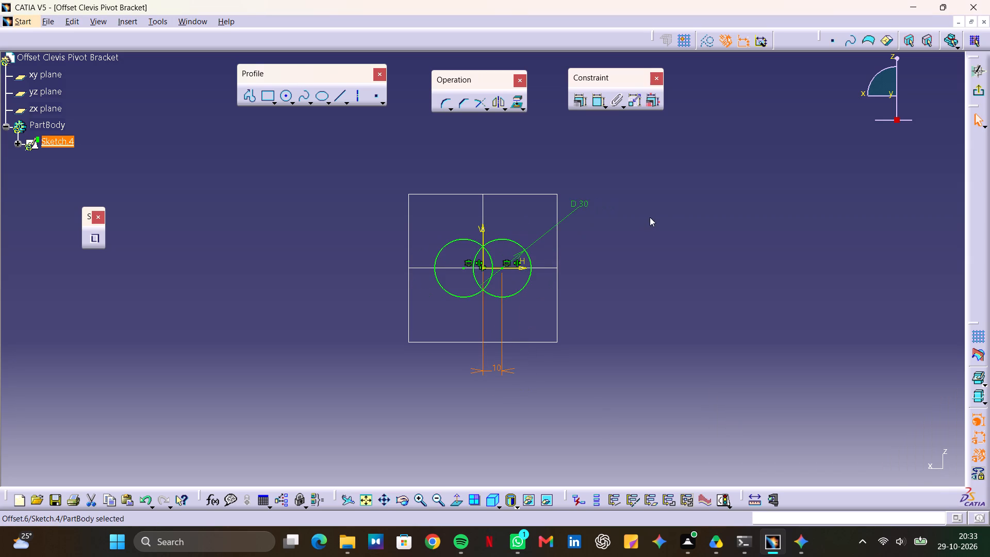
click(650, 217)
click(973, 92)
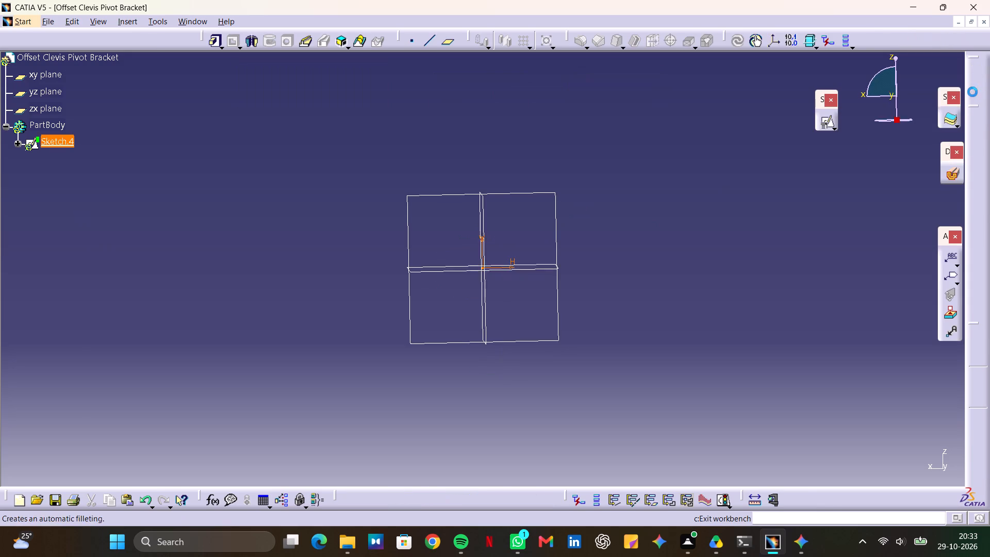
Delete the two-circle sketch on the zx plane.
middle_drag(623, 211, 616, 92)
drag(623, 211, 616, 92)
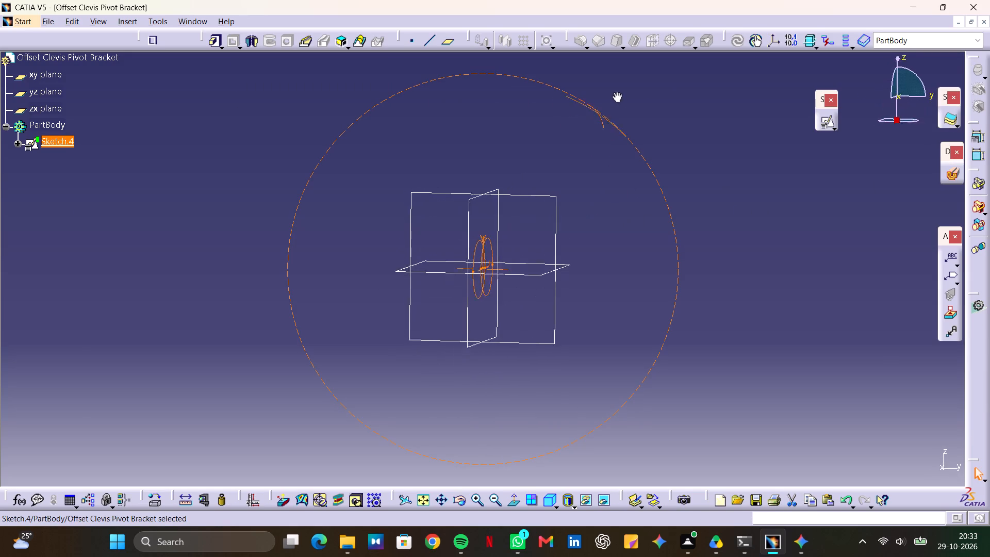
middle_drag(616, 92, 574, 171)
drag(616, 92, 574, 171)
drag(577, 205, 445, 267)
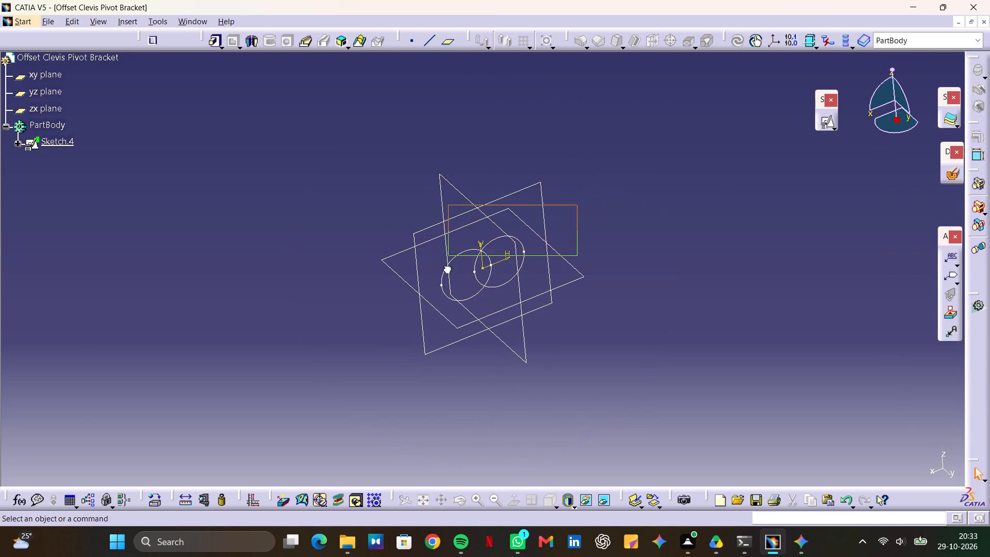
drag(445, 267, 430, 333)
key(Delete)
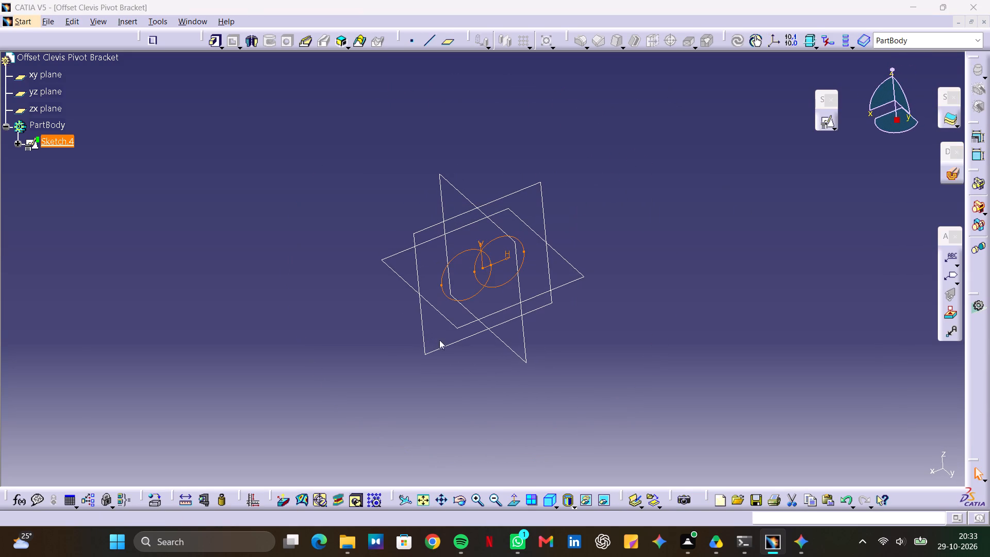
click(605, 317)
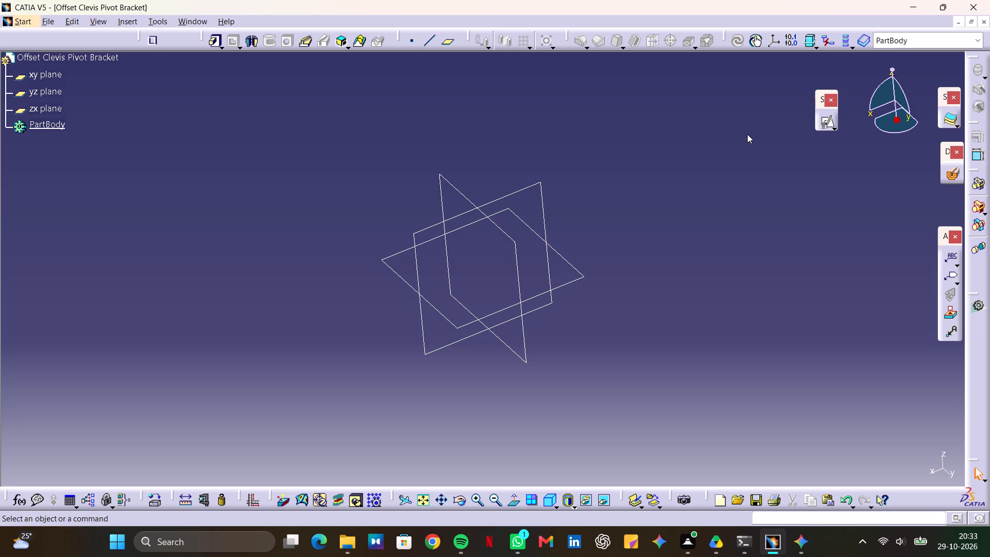
Create a new positioned sketch on the zx plane with implicit origin and orientation.
click(826, 119)
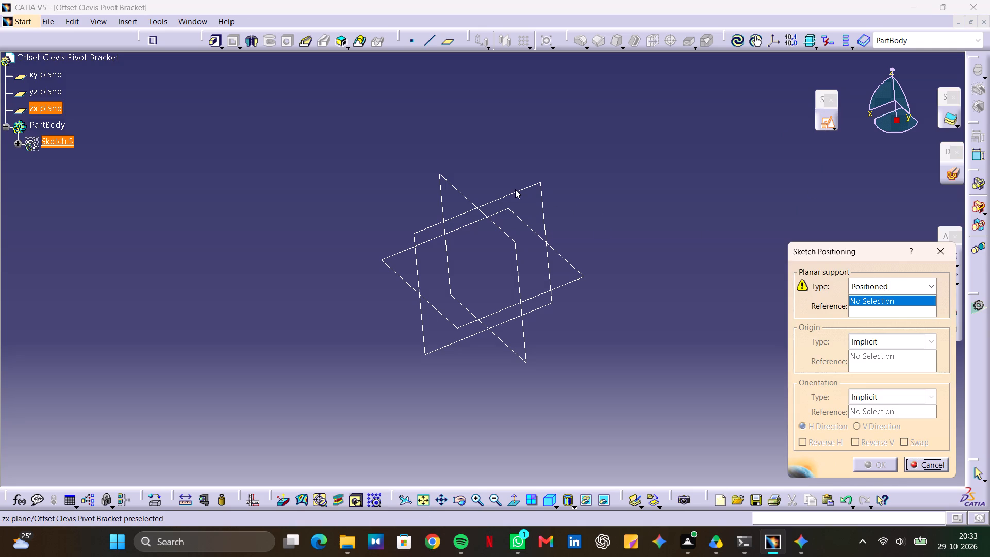
middle_drag(553, 312, 469, 240)
scroll(553, 312, up, 1)
drag(553, 312, 469, 240)
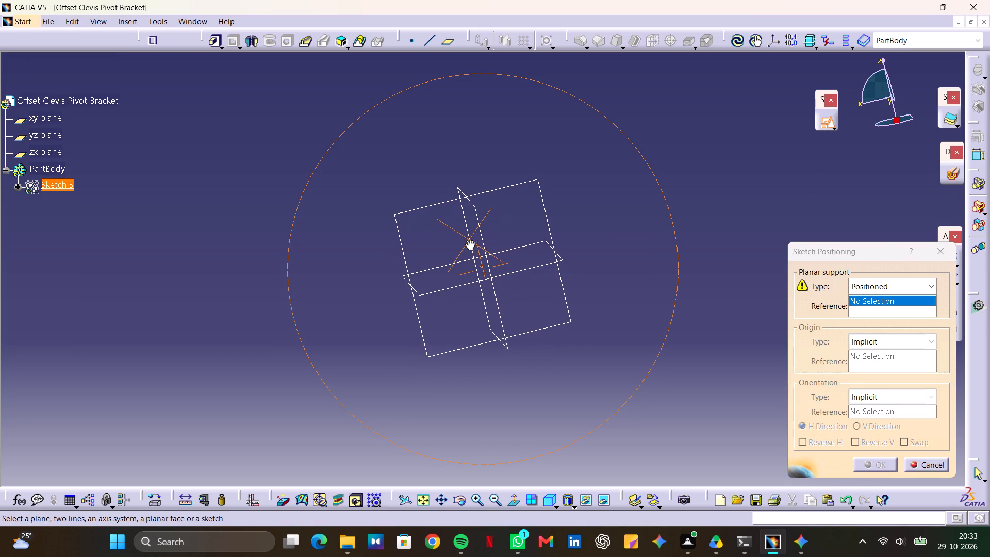
drag(469, 240, 468, 240)
middle_drag(469, 240, 468, 240)
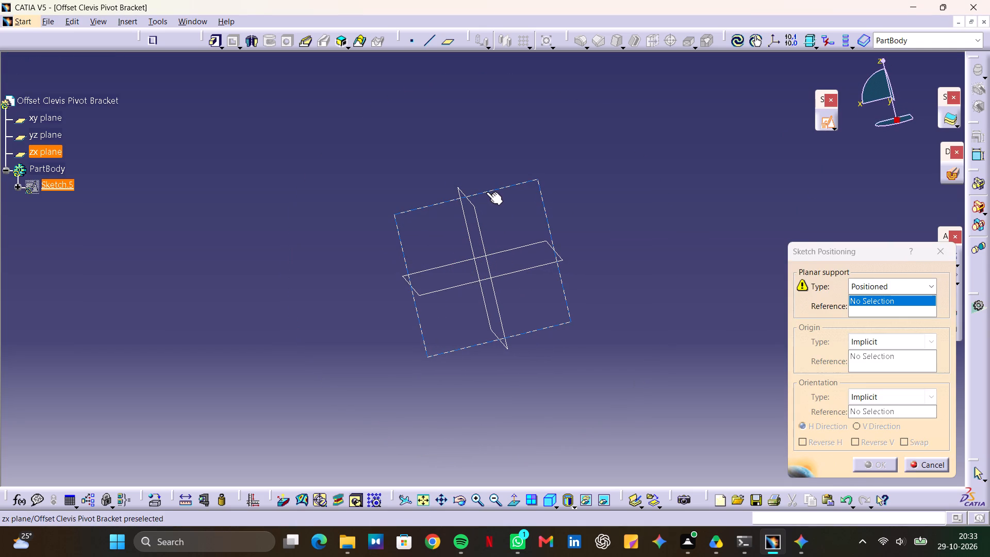
click(486, 192)
click(865, 466)
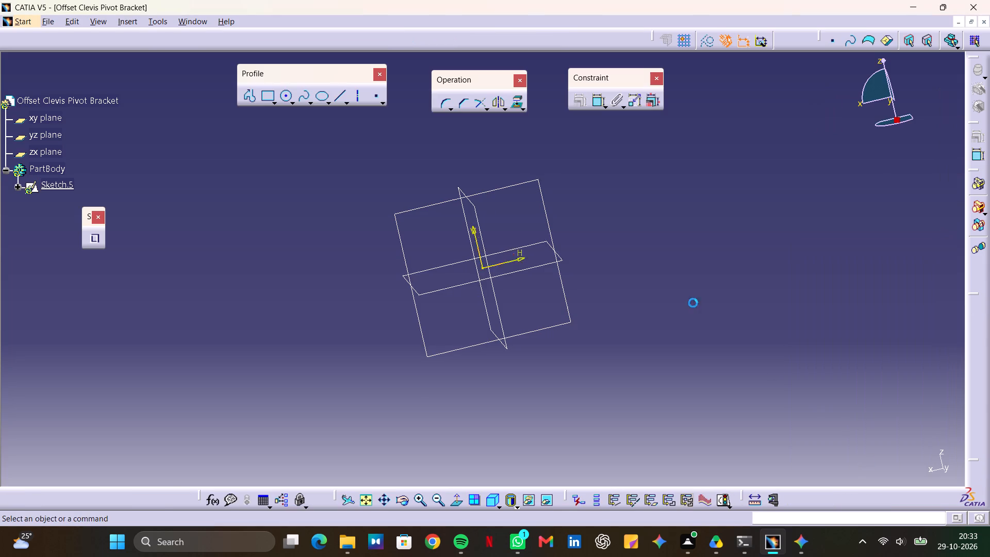
Sketch a circle centred at the origin, dimension its diameter as 30 mm, and exit the sketch.
click(285, 100)
click(484, 268)
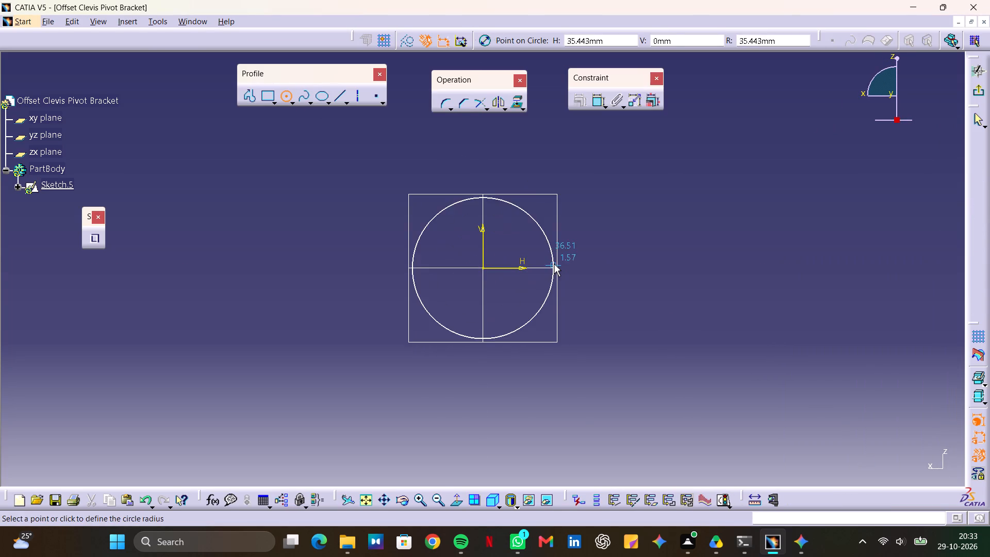
click(539, 263)
click(596, 103)
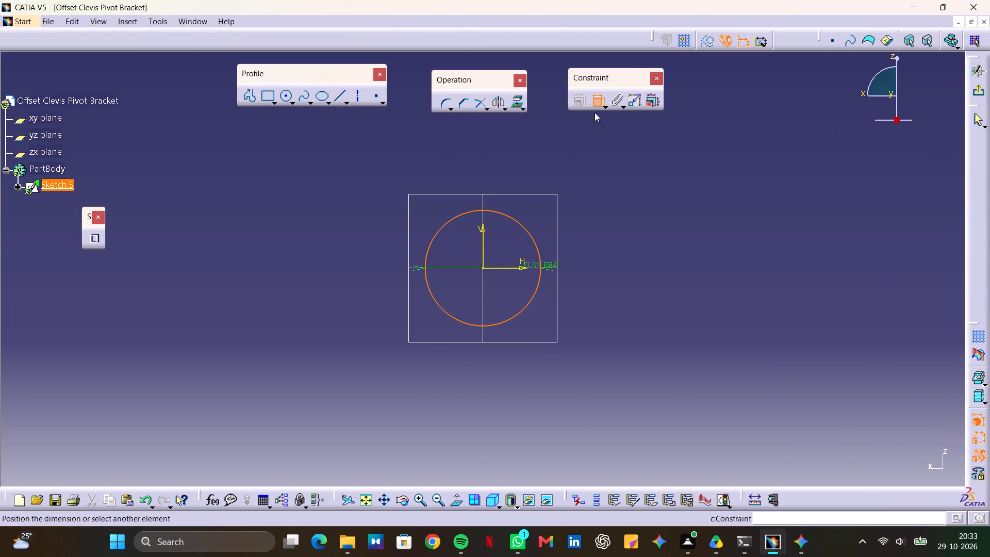
click(616, 215)
double_click(616, 212)
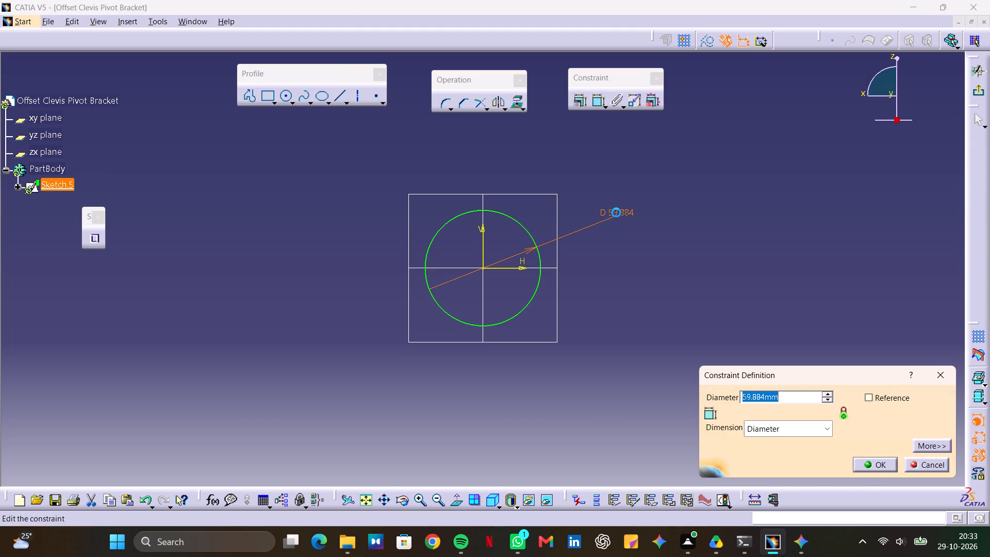
key(1)
key(BackSpace)
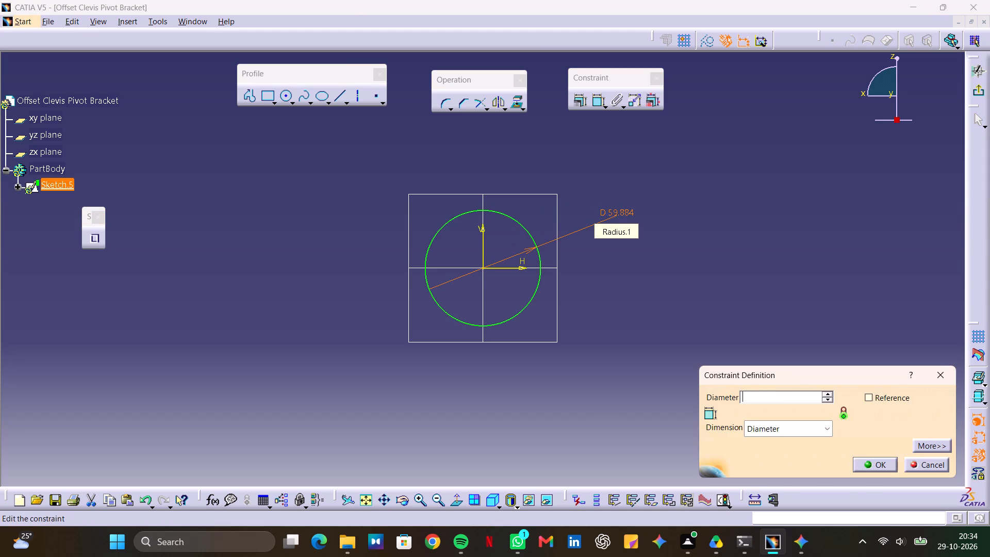
text(30)
key(Return)
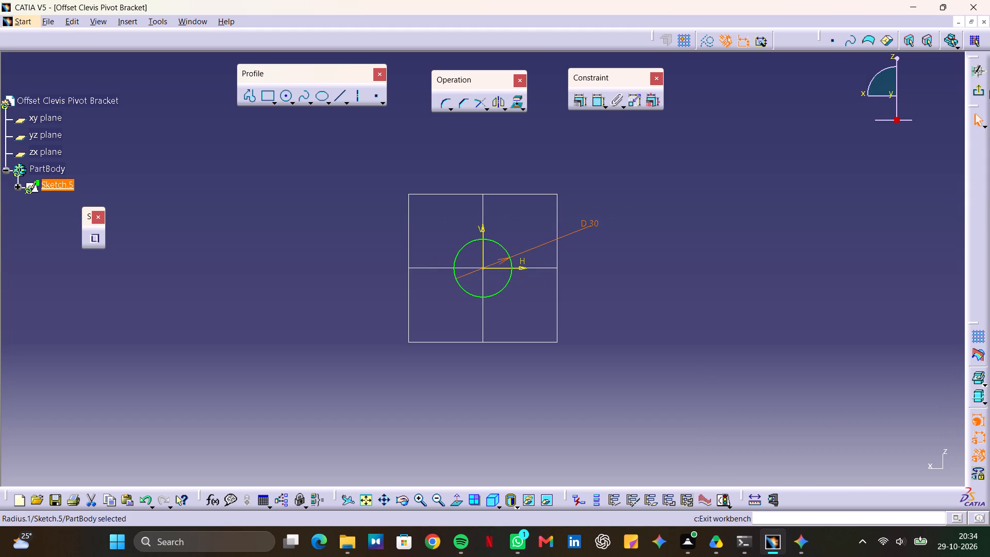
click(973, 90)
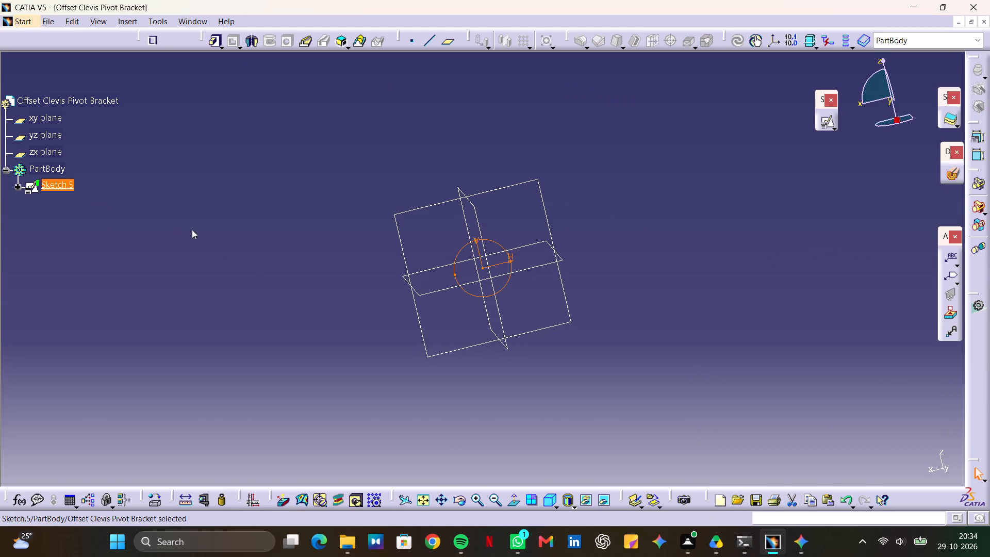
Pad the 30 mm circle with a first limit of 27 mm and a second limit of -10 mm.
middle_drag(229, 237, 443, 347)
drag(230, 237, 443, 347)
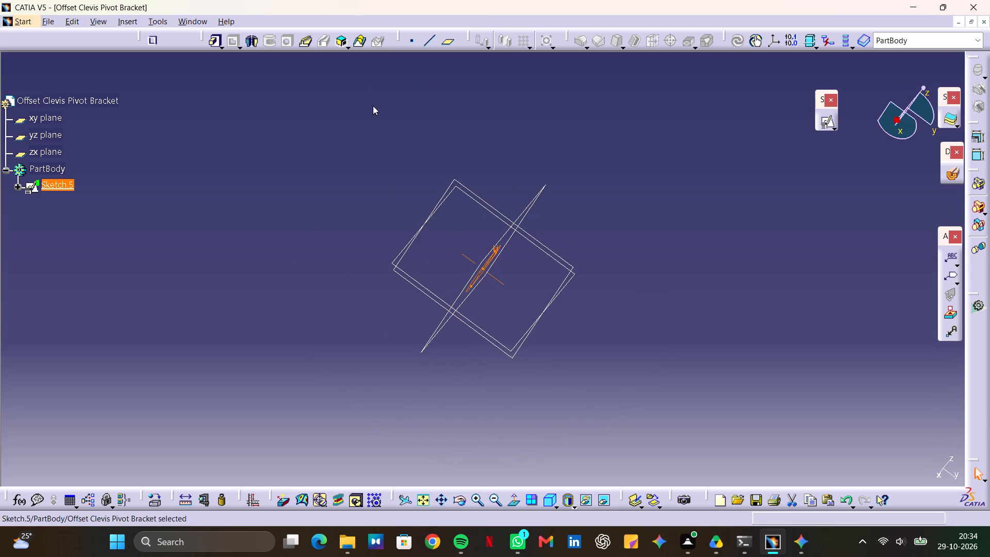
click(214, 42)
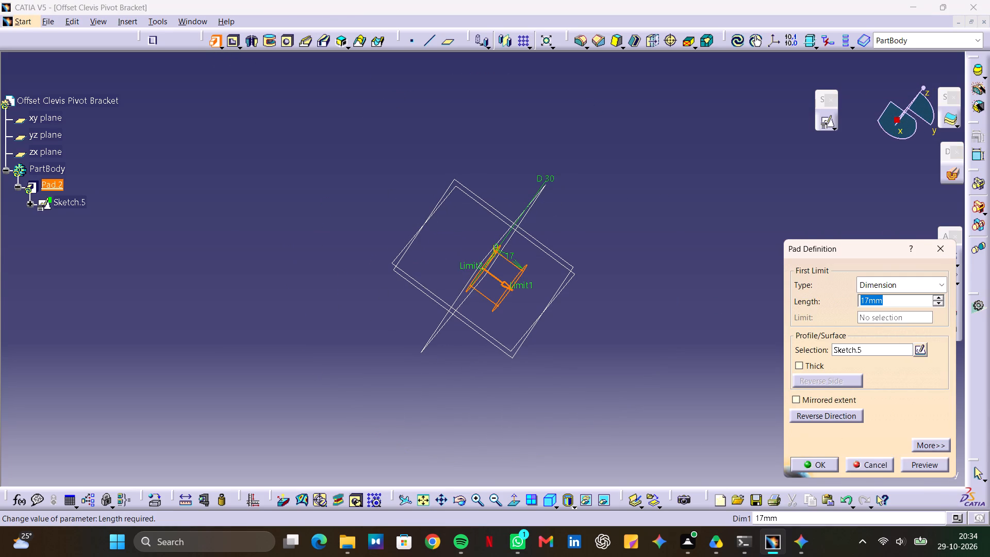
text(27)
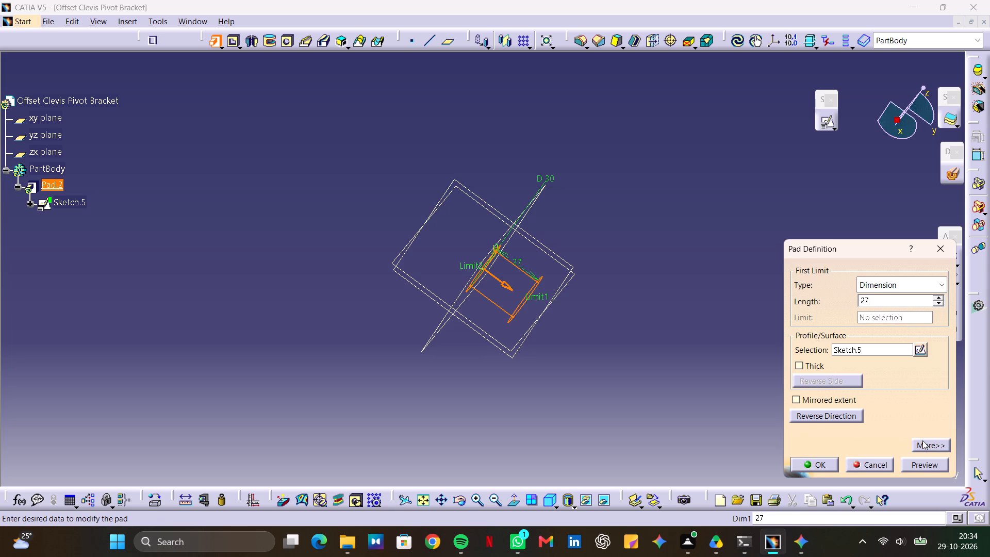
click(922, 440)
double_click(886, 297)
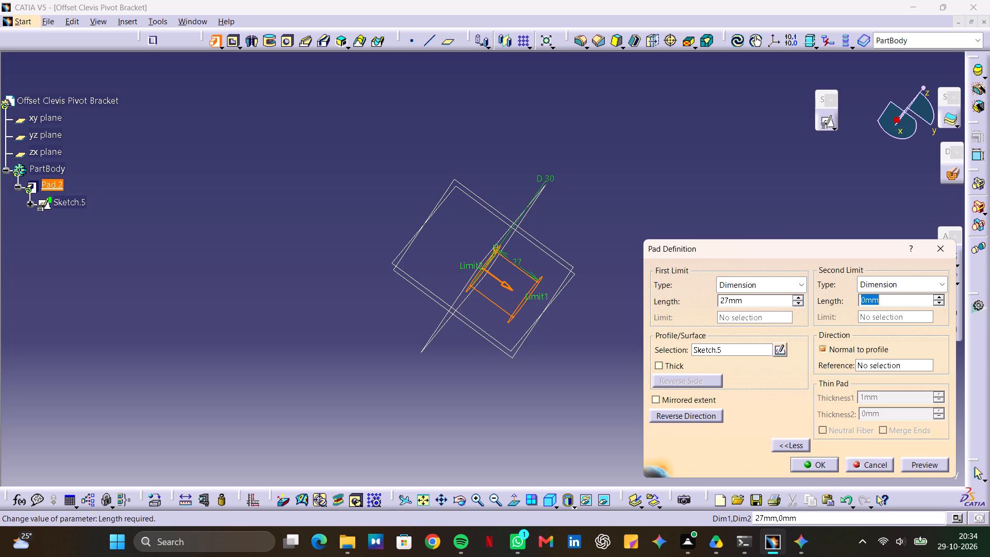
text(-10)
key(Return)
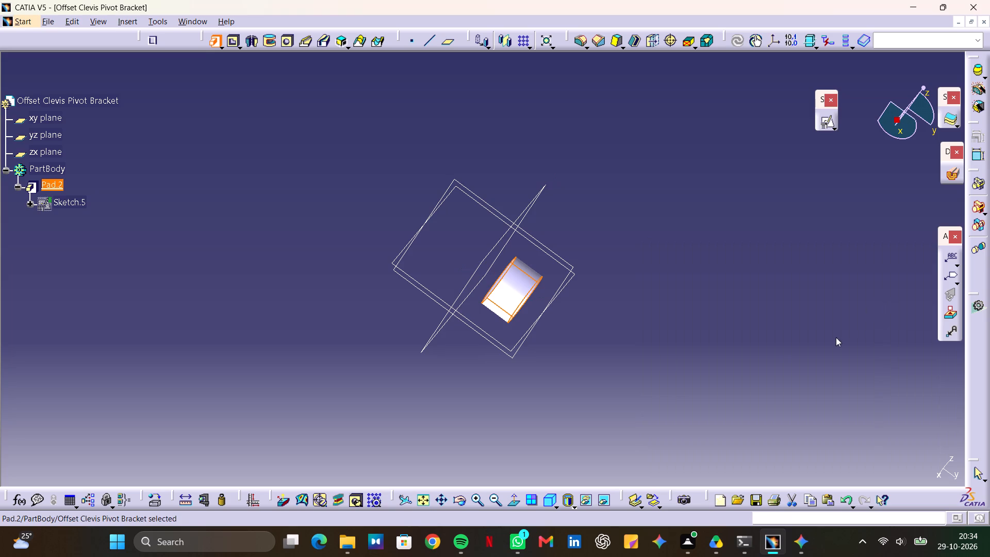
click(606, 357)
Mirror the cylindrical pad about the zx plane.
click(516, 284)
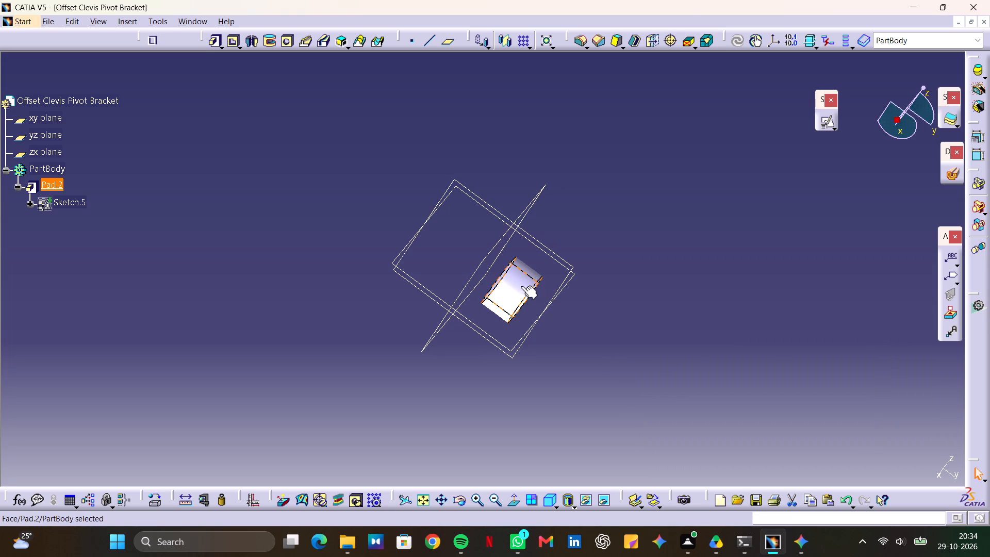
click(506, 40)
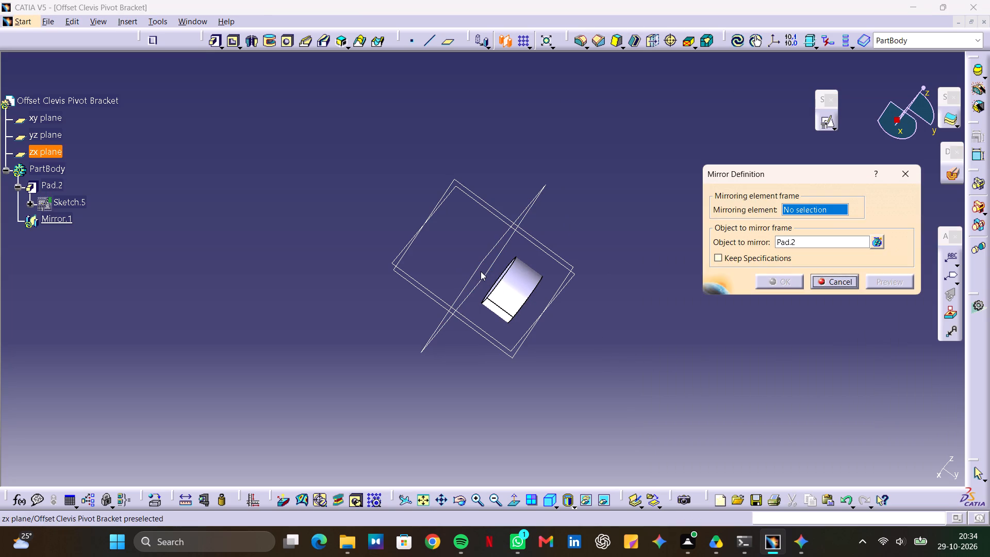
click(475, 270)
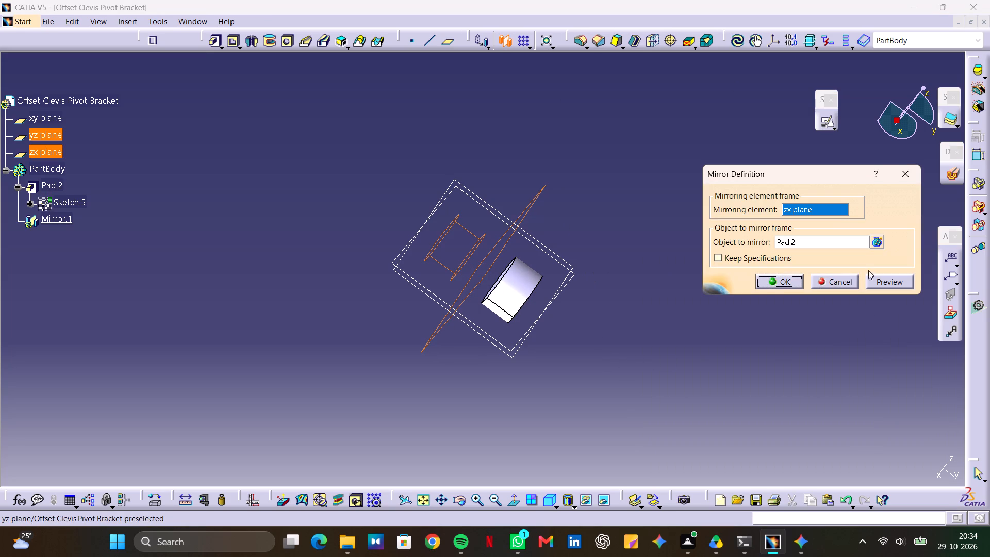
click(787, 279)
click(695, 266)
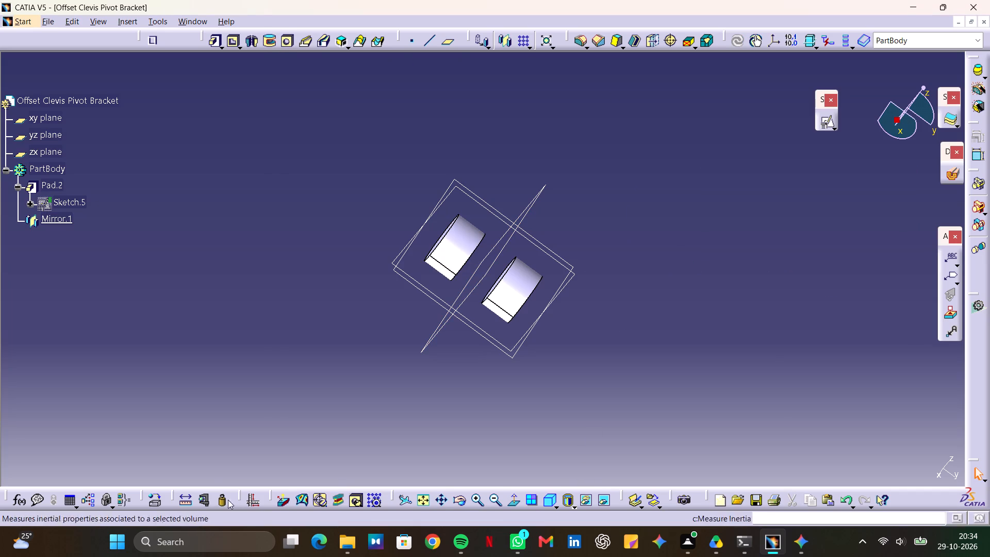
Measure the distance between the outer circular edges of the two cylindrical bosses.
click(192, 496)
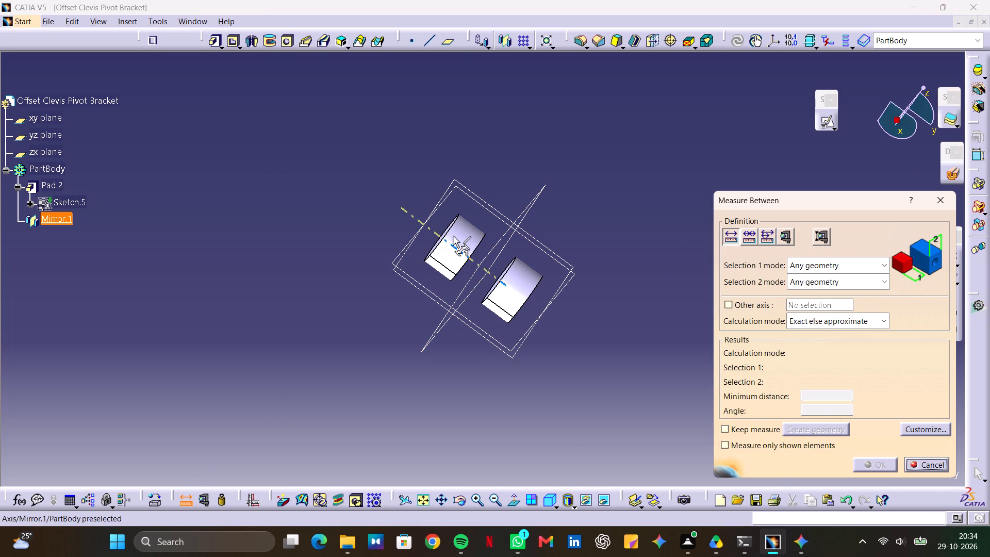
click(449, 230)
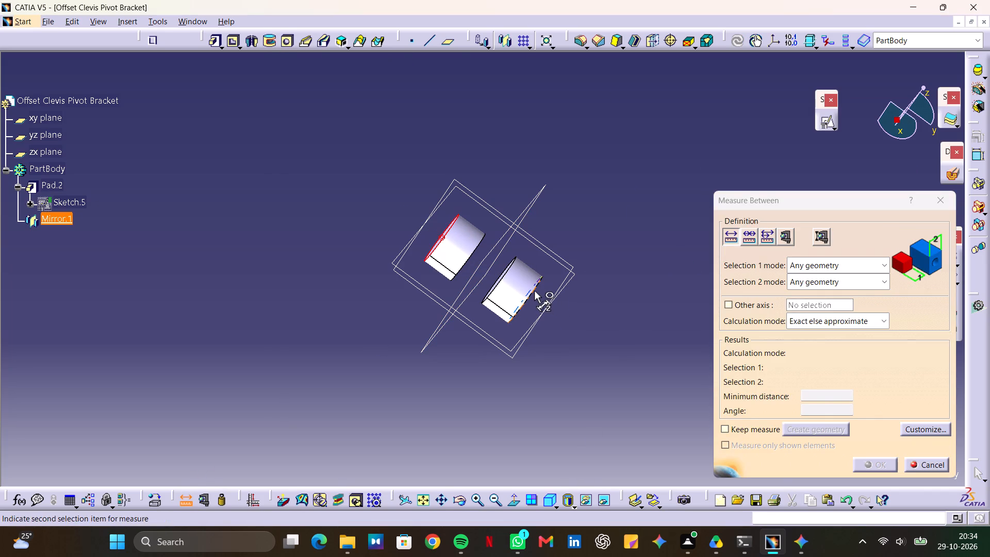
click(534, 291)
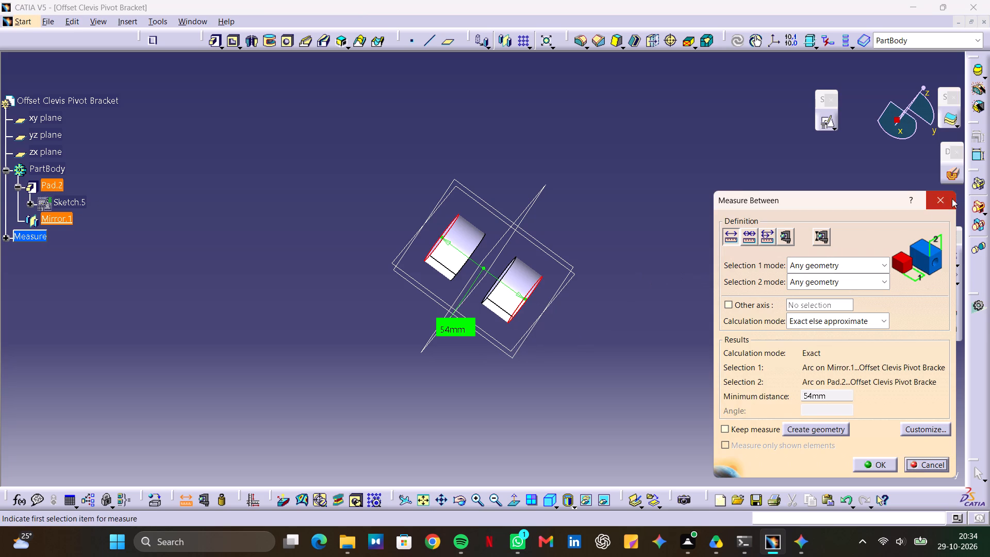
click(944, 203)
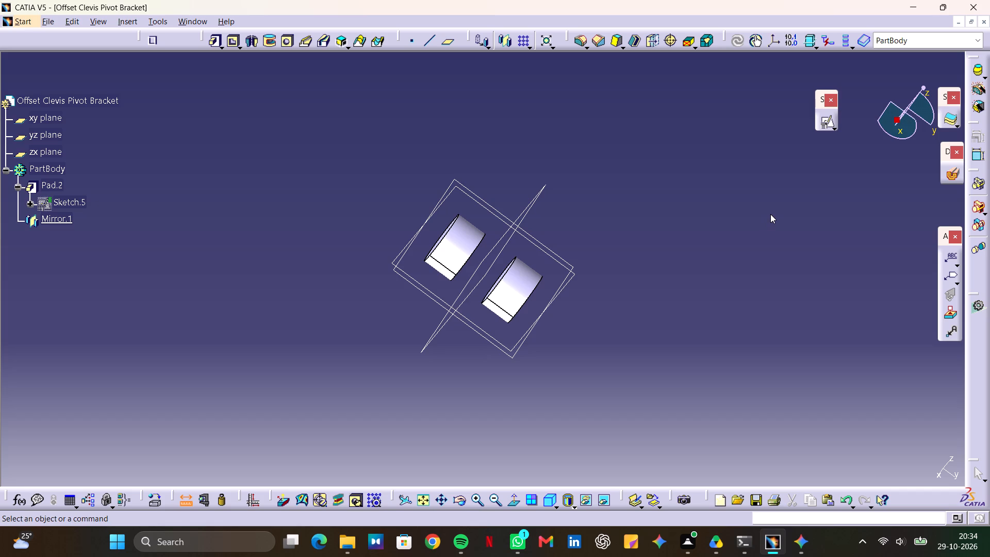
Create a positioned sketch on the zx plane with implicit origin and orientation.
click(824, 125)
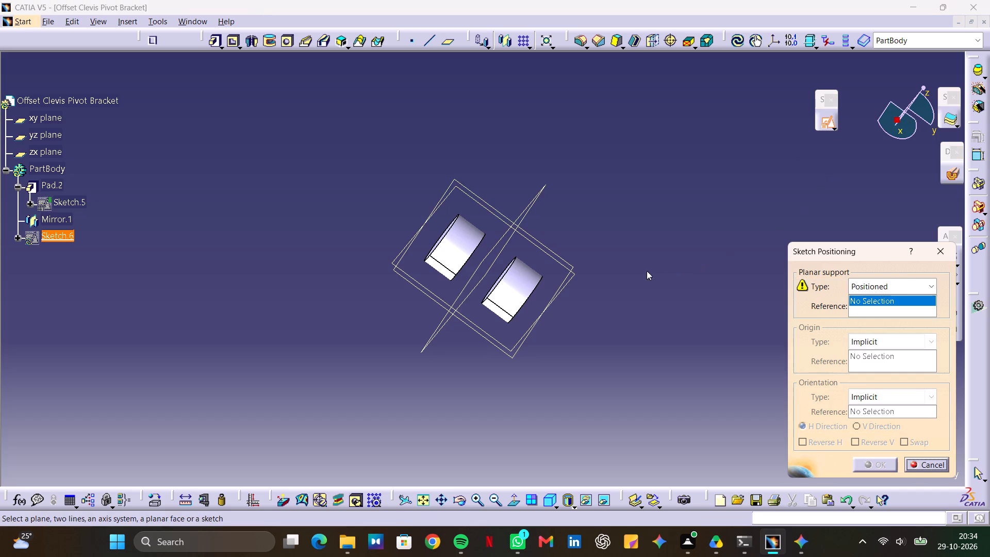
click(498, 245)
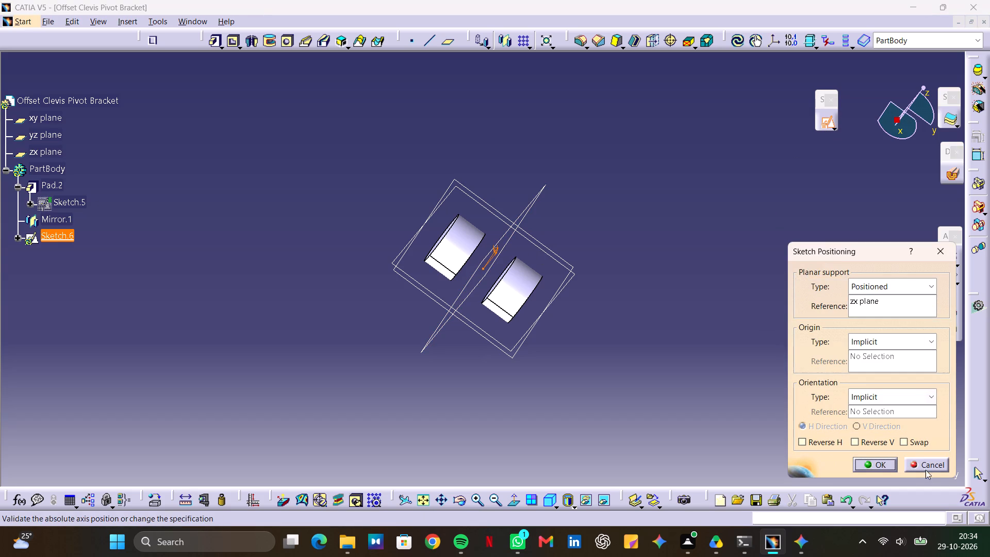
click(879, 457)
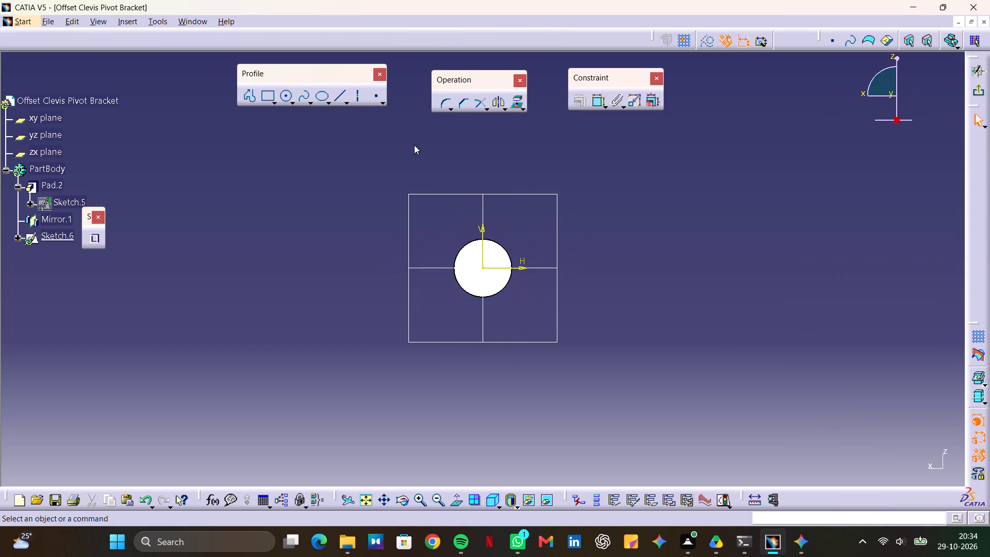
Sketch a circle centred at the origin inside the boss outline, dimension its diameter as 18 mm, and exit the sketch.
click(285, 94)
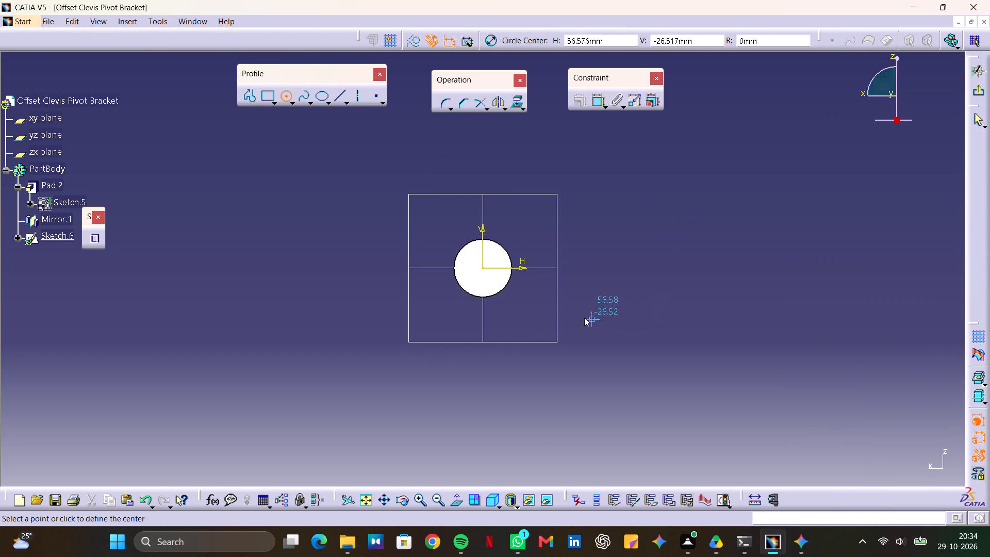
click(482, 267)
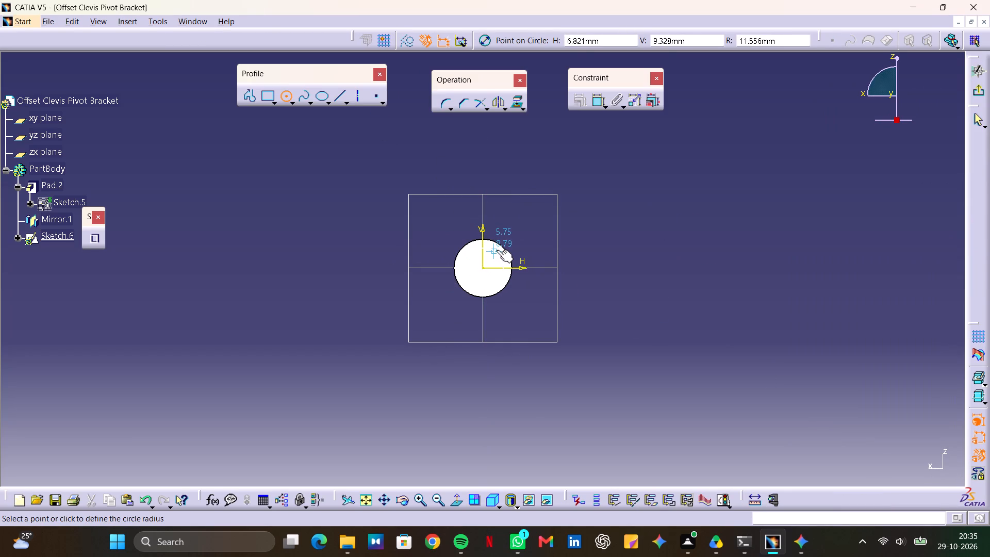
click(497, 255)
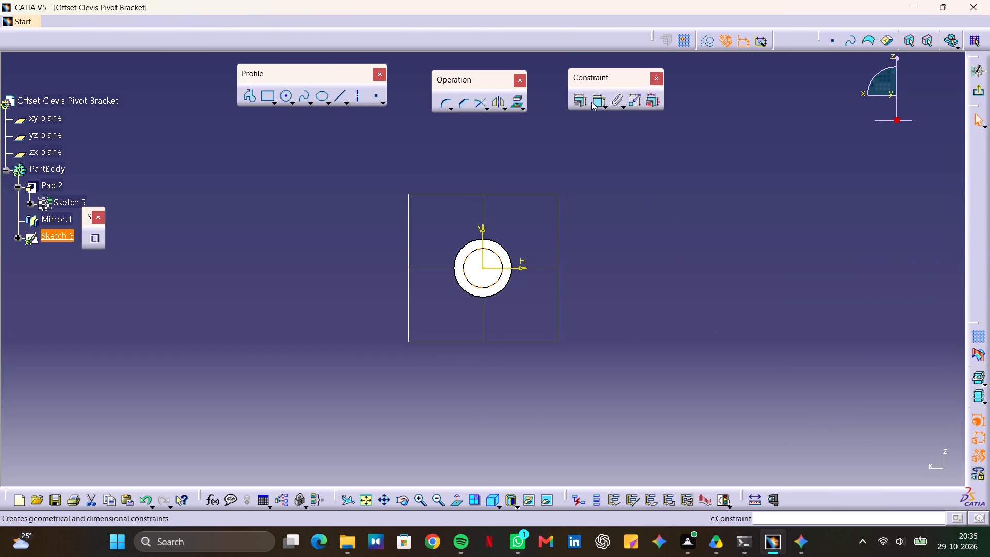
click(591, 102)
click(587, 245)
double_click(590, 243)
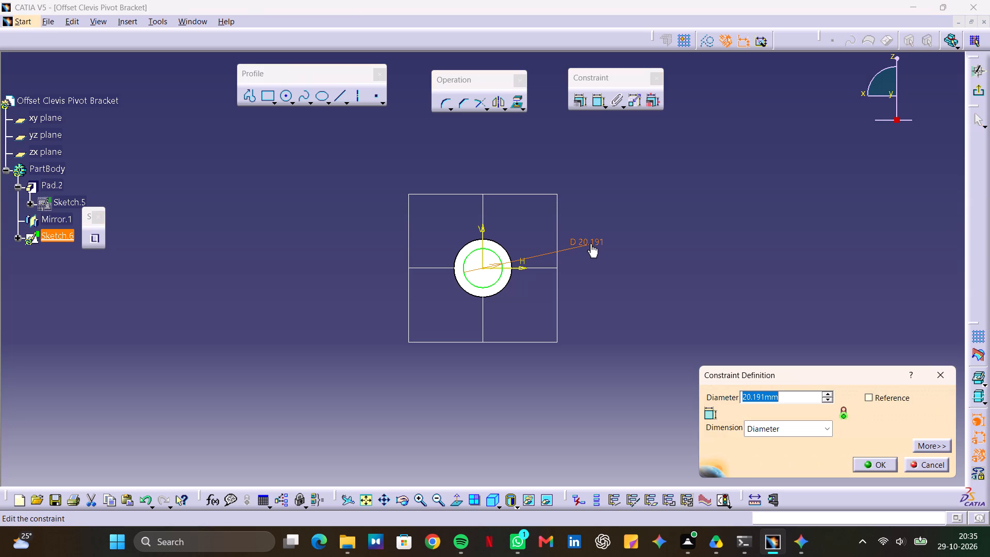
text(18)
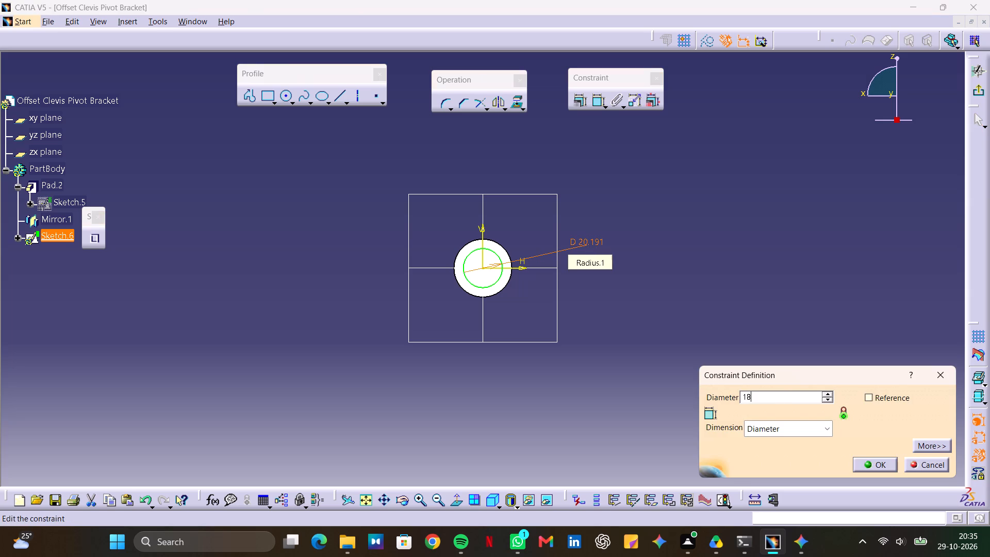
key(Return)
click(987, 92)
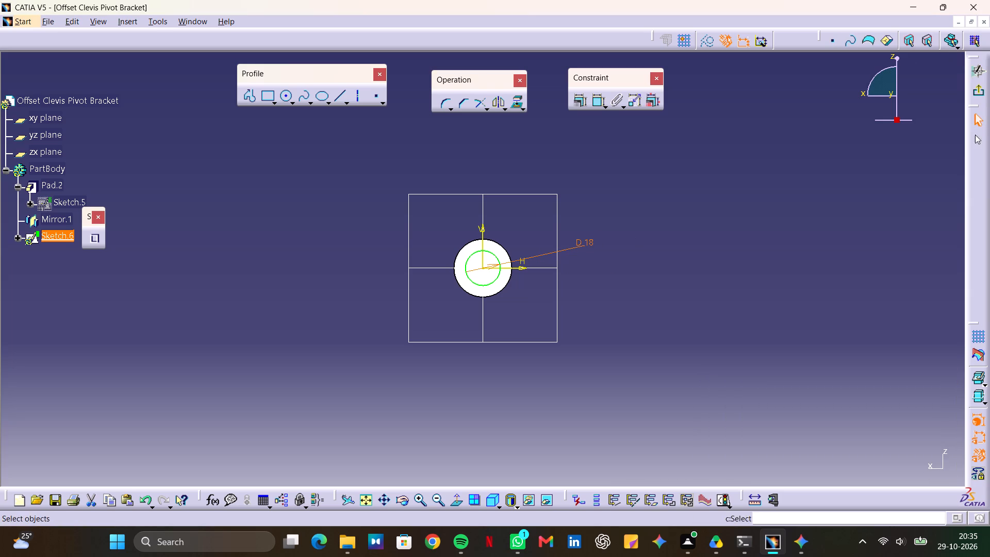
click(973, 88)
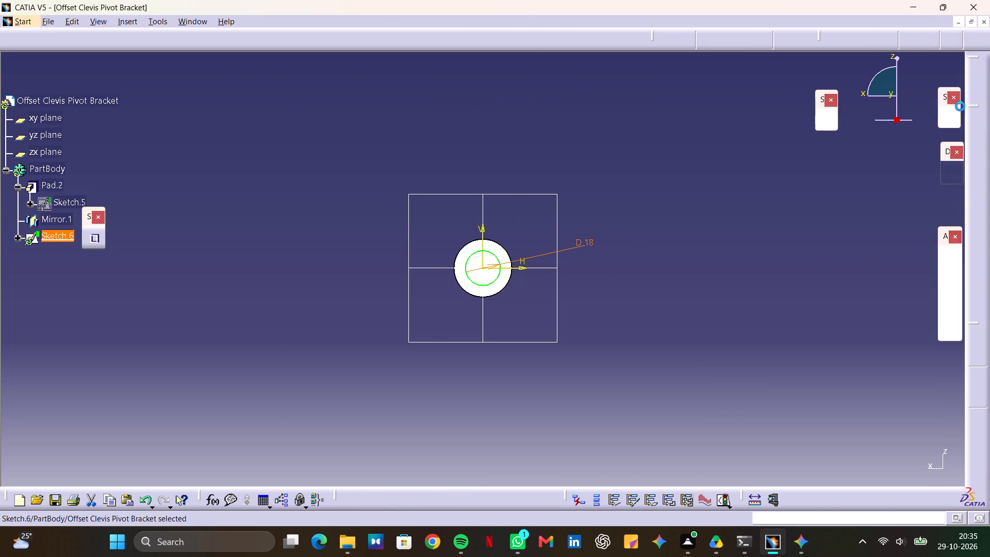
Pocket the 18 mm circle to a depth of 27 mm through the mirrored boss.
click(230, 39)
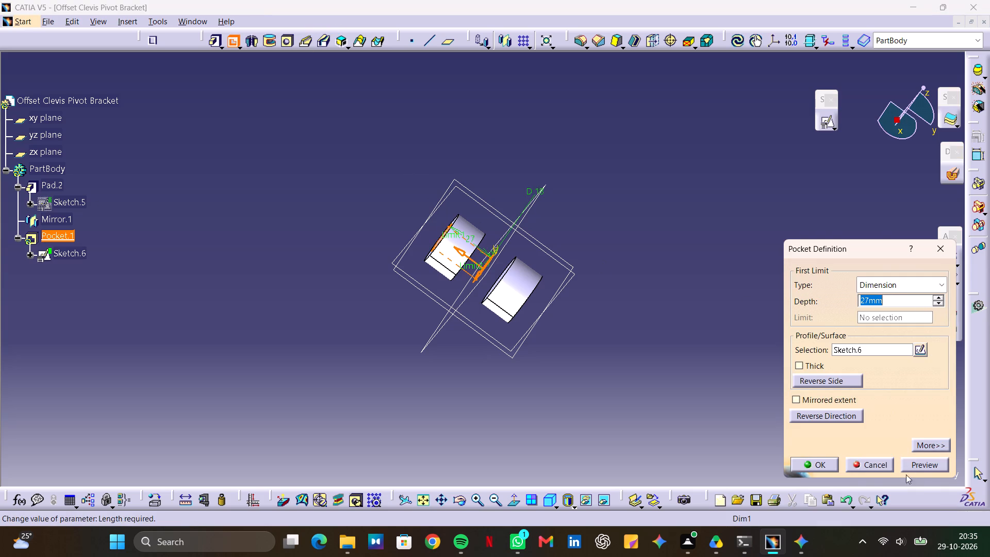
click(822, 464)
click(695, 263)
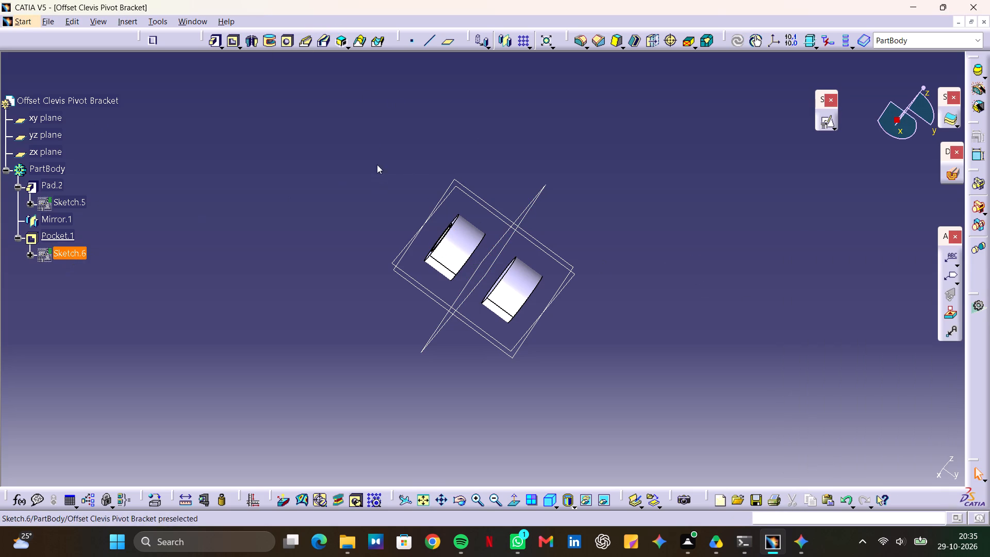
Mirror the 18 mm bore pocket about the zx plane into the opposite boss.
click(498, 38)
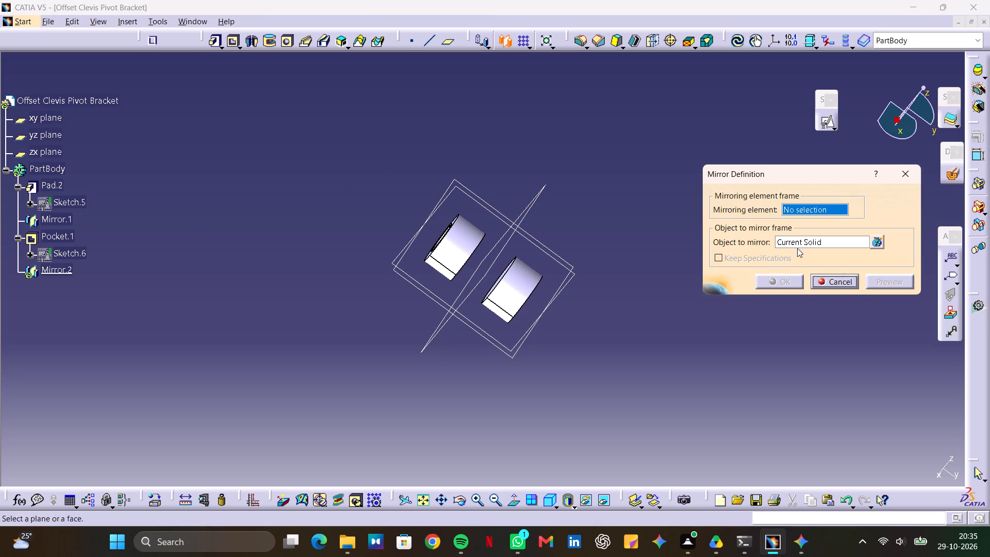
click(502, 246)
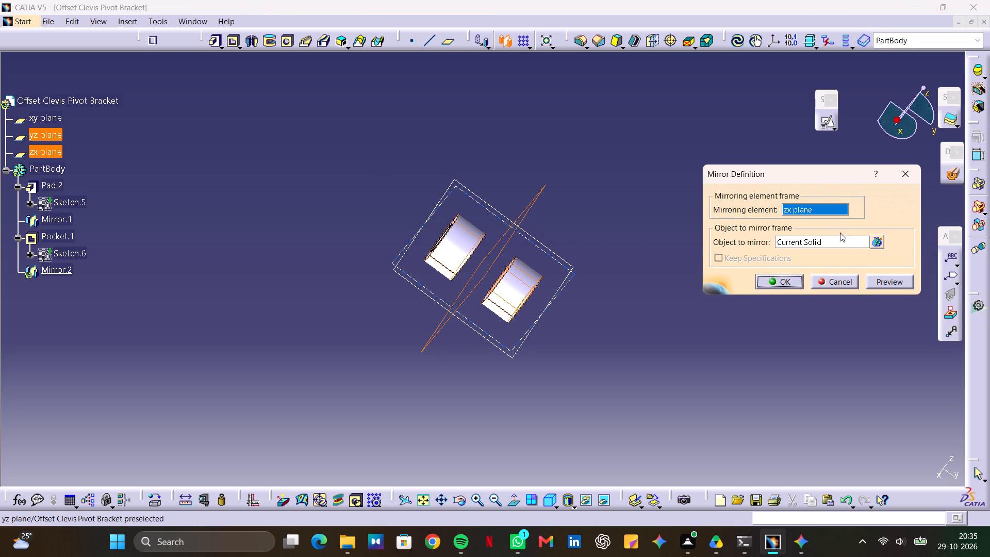
click(838, 244)
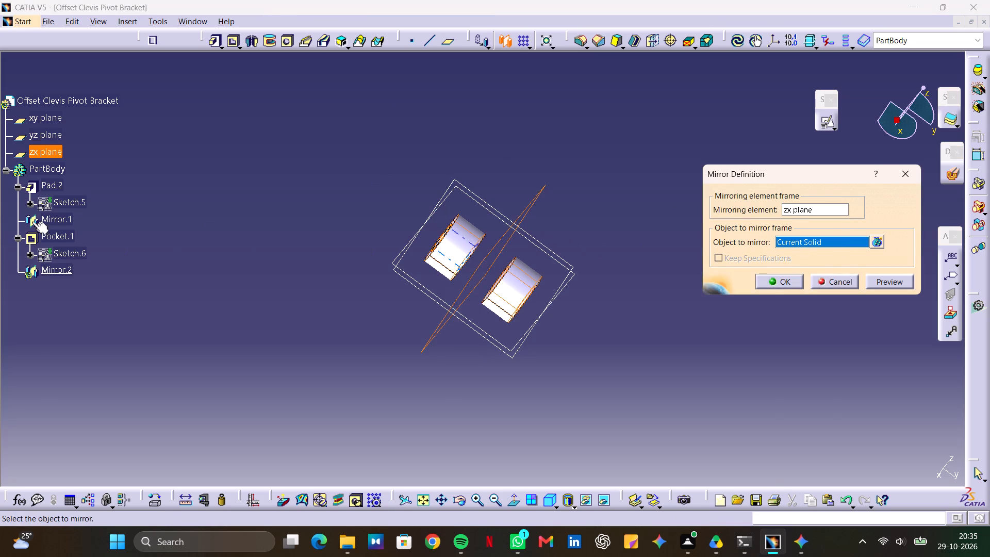
click(54, 240)
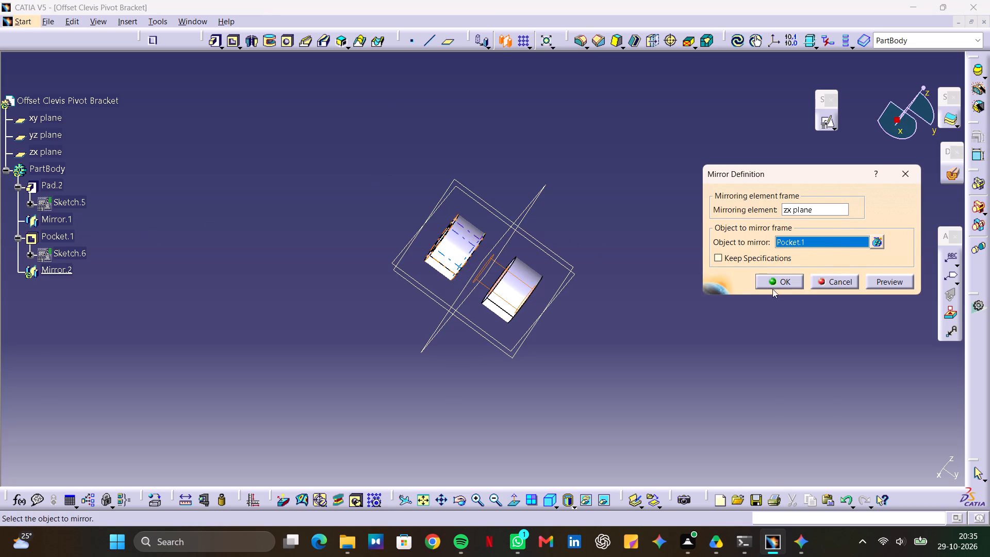
click(772, 277)
click(725, 296)
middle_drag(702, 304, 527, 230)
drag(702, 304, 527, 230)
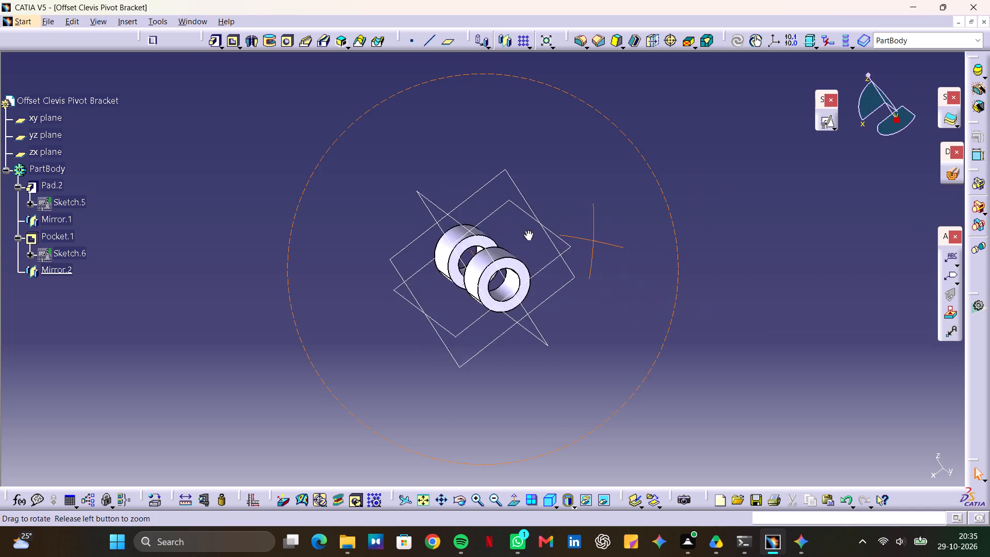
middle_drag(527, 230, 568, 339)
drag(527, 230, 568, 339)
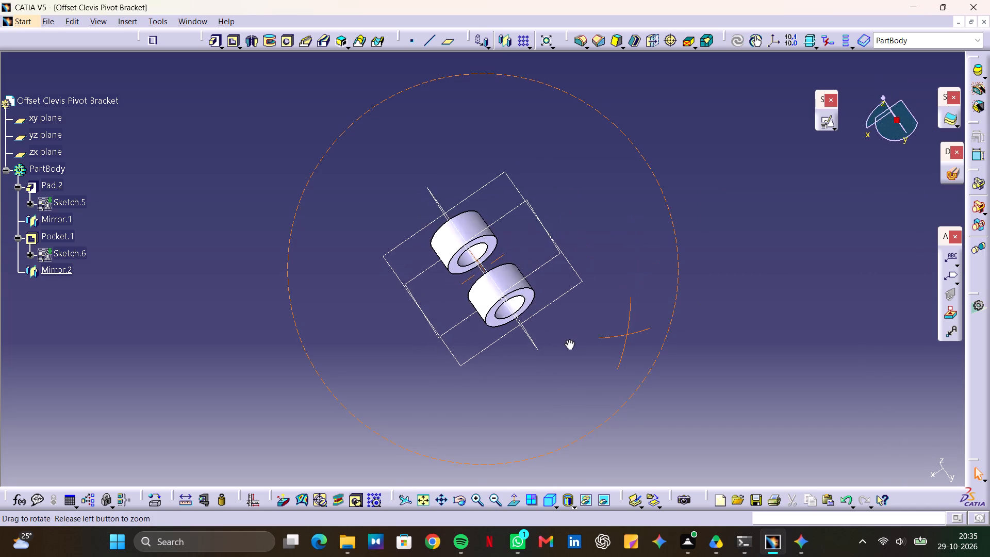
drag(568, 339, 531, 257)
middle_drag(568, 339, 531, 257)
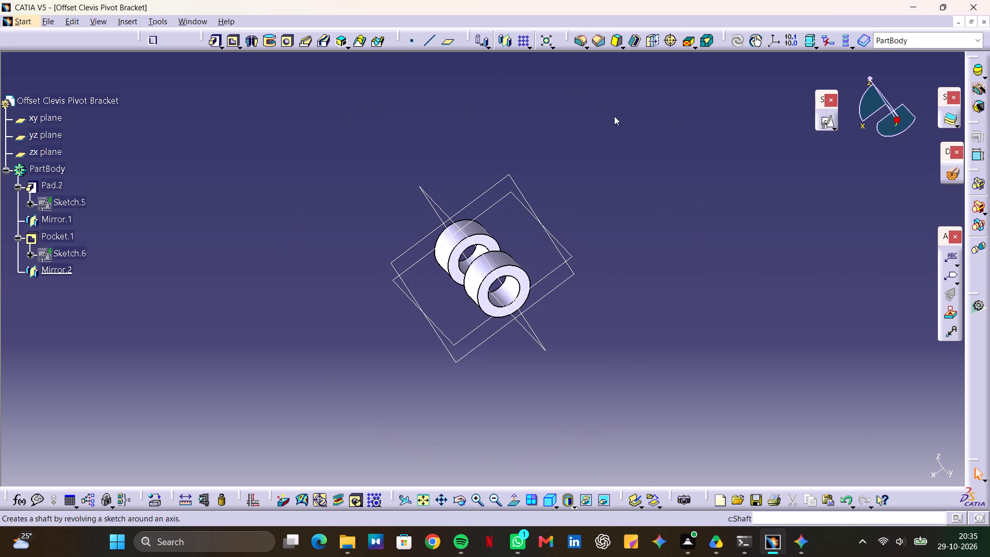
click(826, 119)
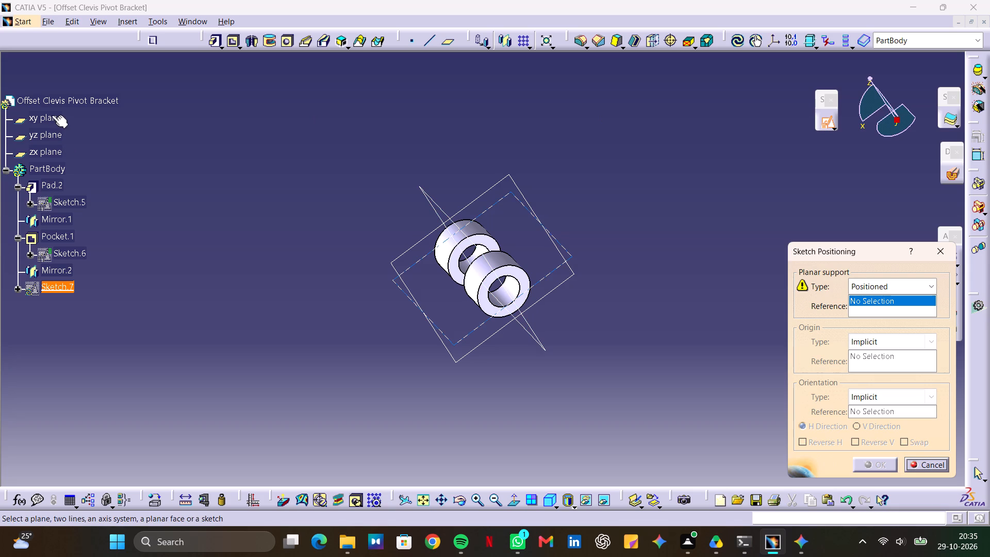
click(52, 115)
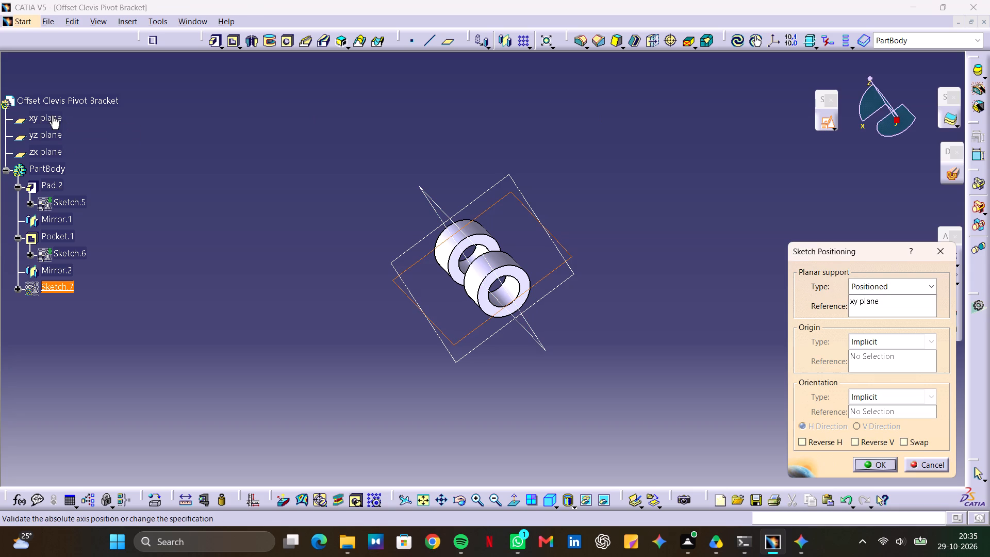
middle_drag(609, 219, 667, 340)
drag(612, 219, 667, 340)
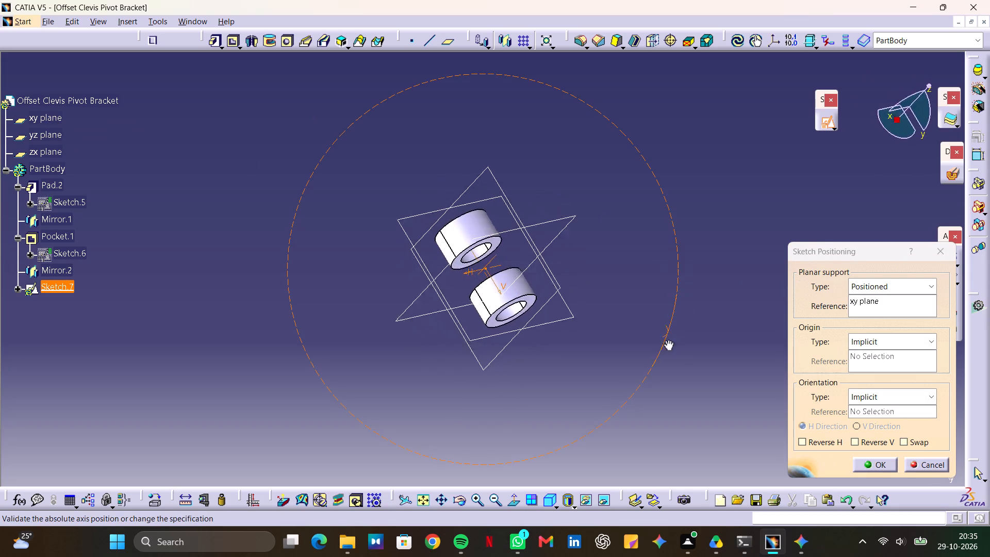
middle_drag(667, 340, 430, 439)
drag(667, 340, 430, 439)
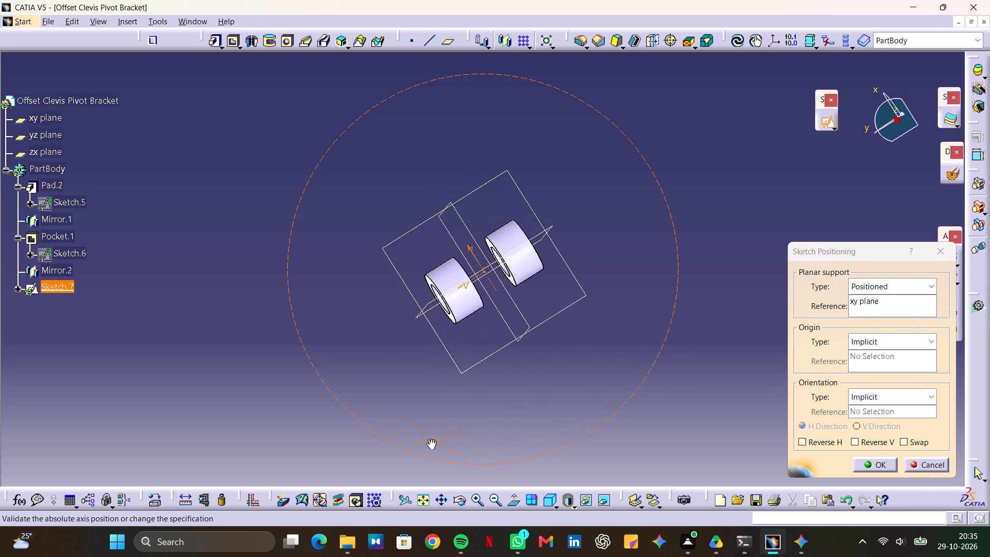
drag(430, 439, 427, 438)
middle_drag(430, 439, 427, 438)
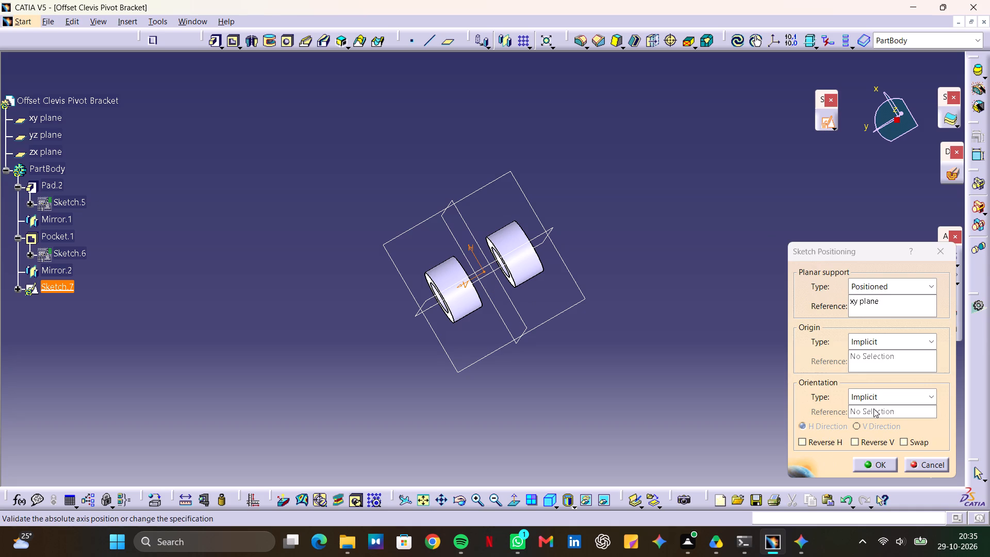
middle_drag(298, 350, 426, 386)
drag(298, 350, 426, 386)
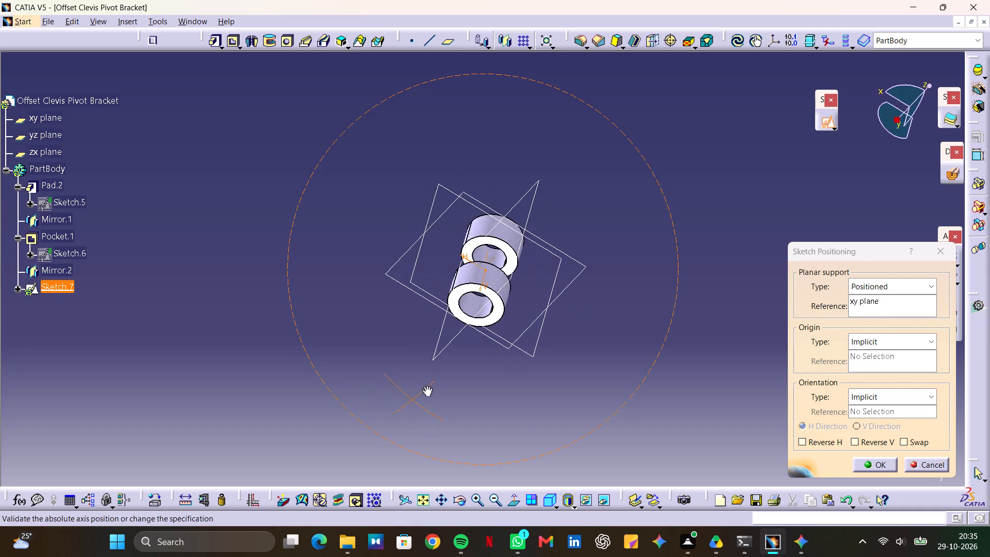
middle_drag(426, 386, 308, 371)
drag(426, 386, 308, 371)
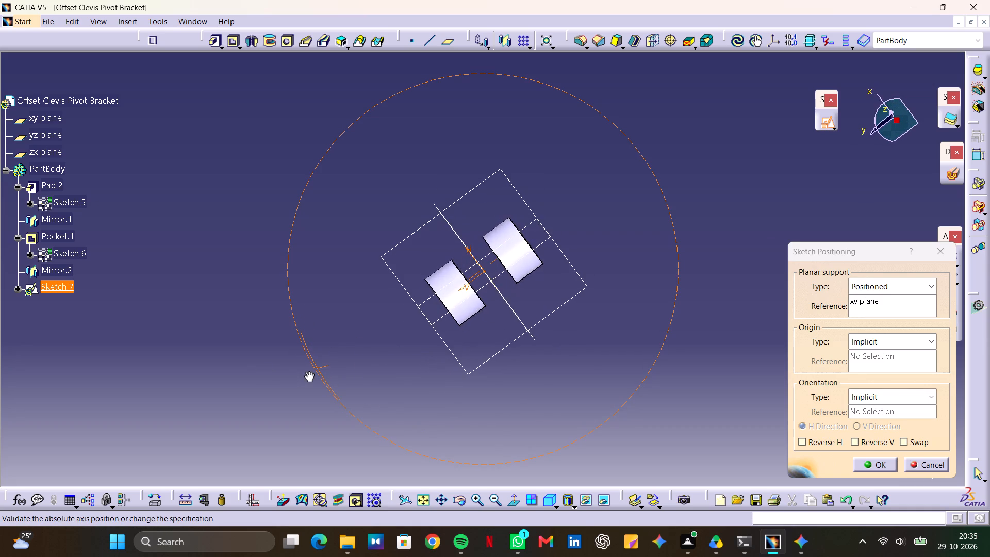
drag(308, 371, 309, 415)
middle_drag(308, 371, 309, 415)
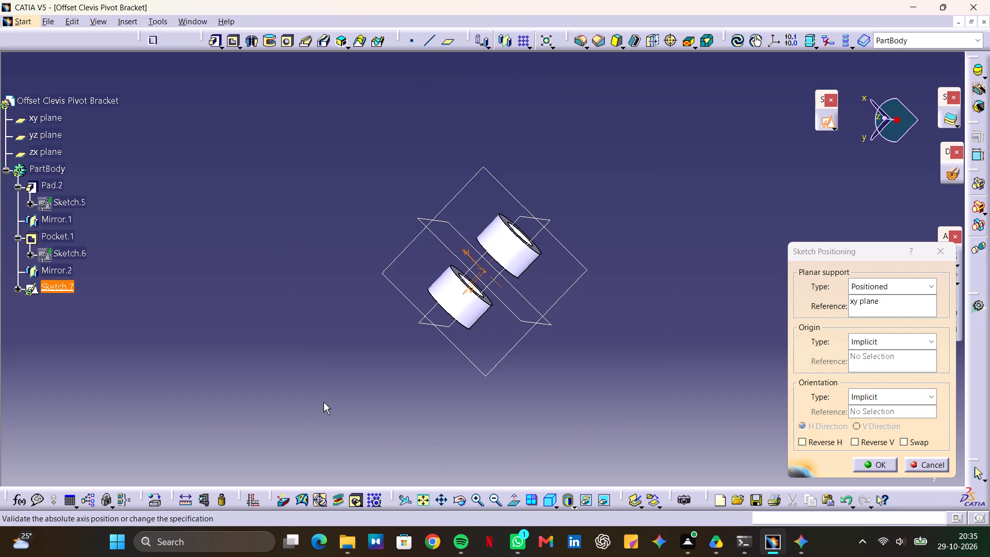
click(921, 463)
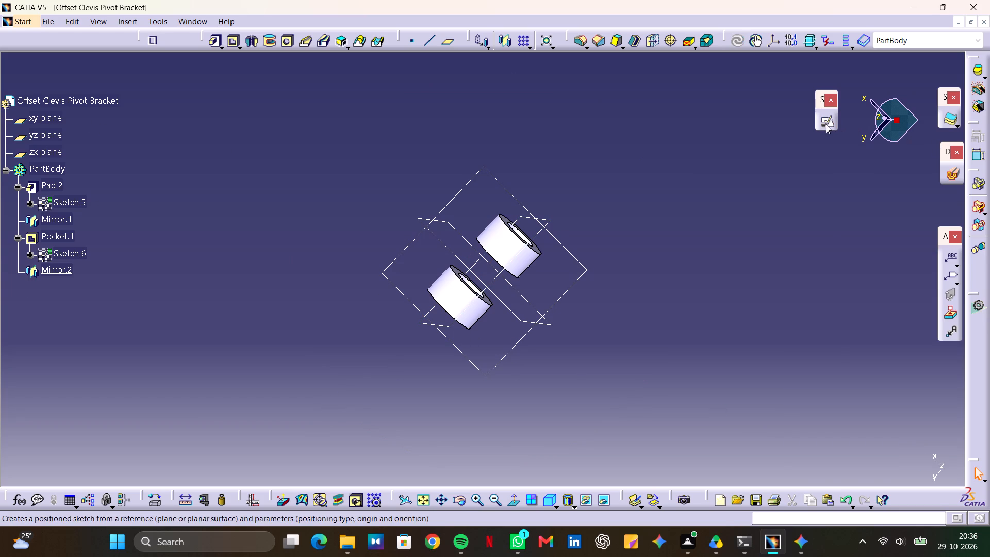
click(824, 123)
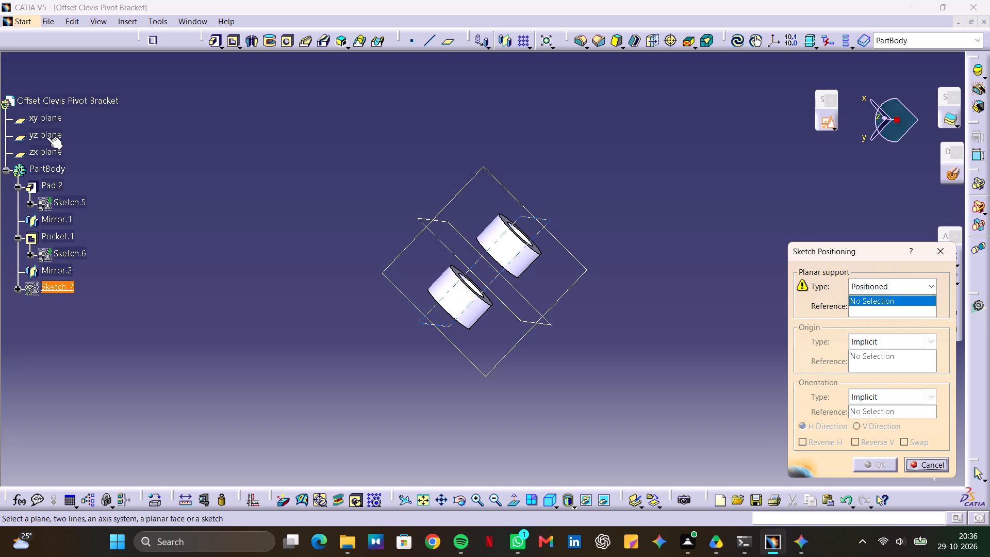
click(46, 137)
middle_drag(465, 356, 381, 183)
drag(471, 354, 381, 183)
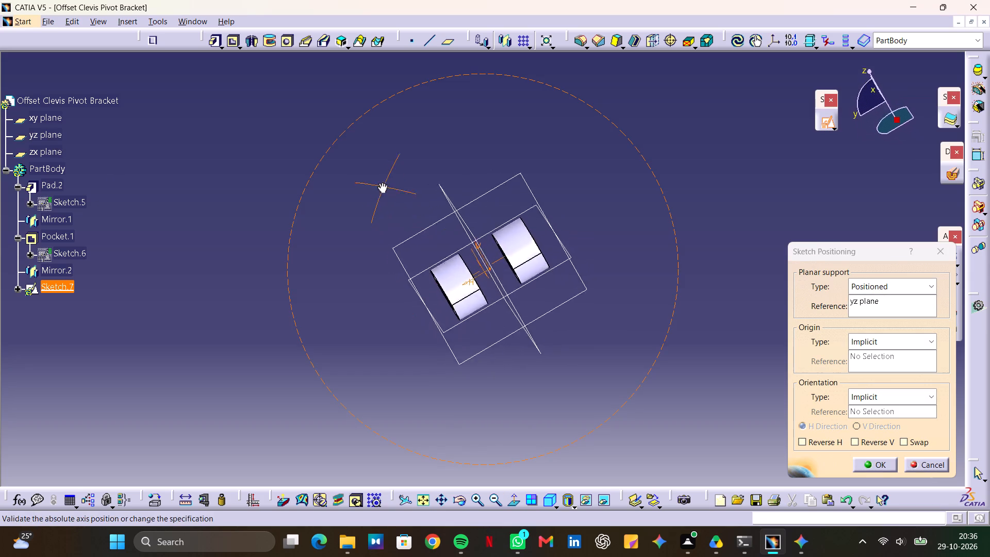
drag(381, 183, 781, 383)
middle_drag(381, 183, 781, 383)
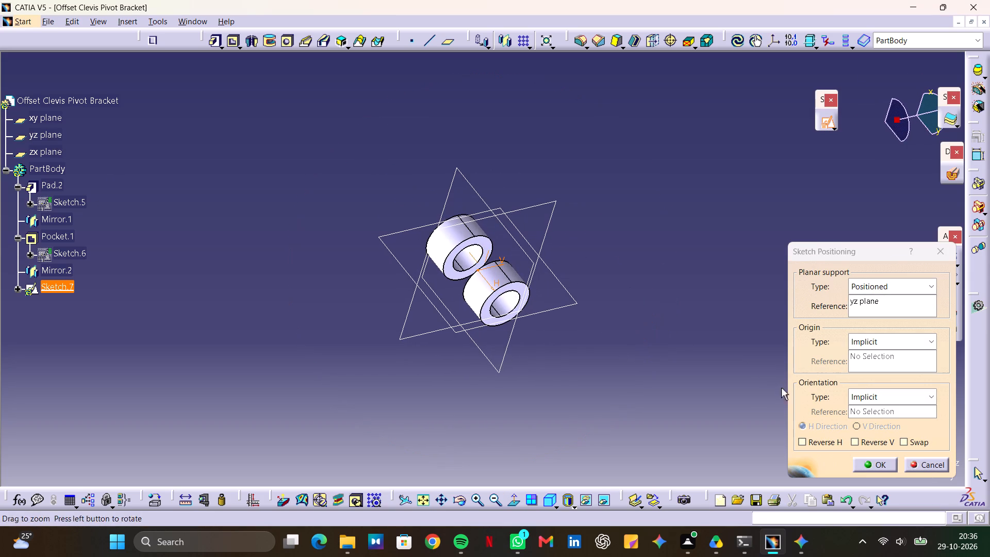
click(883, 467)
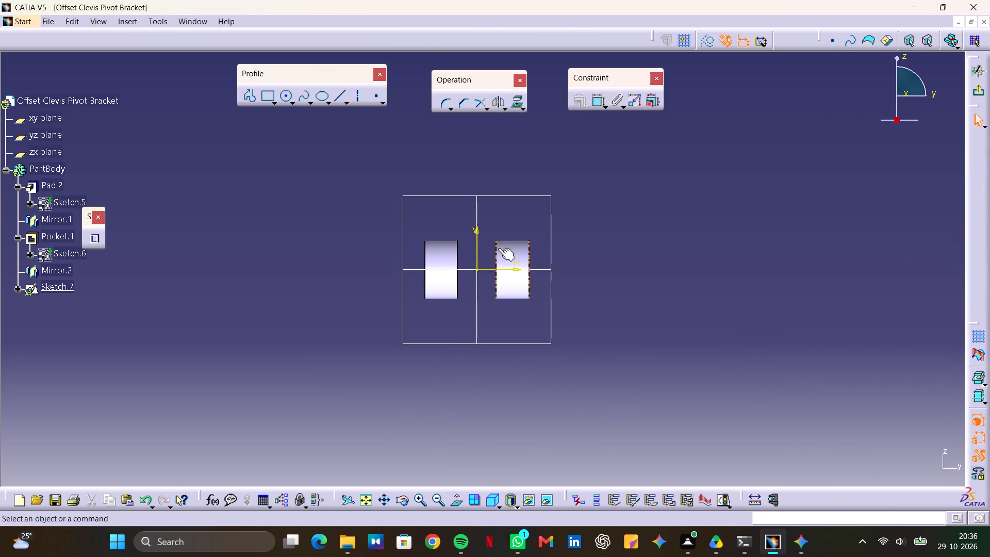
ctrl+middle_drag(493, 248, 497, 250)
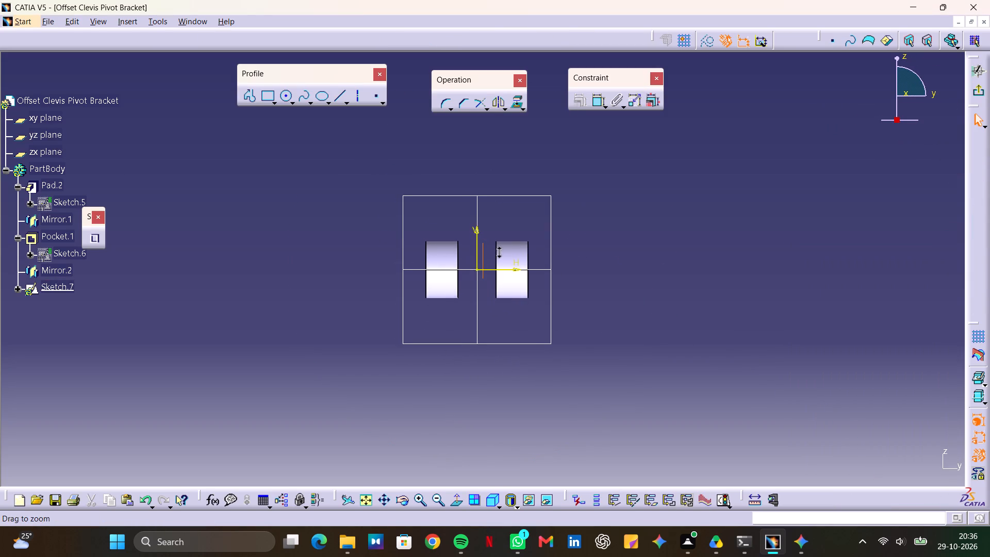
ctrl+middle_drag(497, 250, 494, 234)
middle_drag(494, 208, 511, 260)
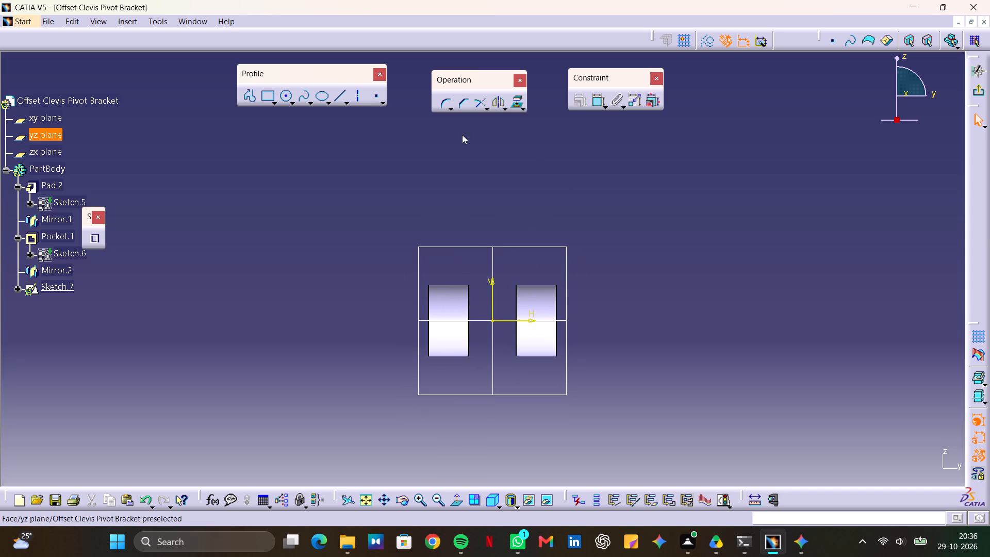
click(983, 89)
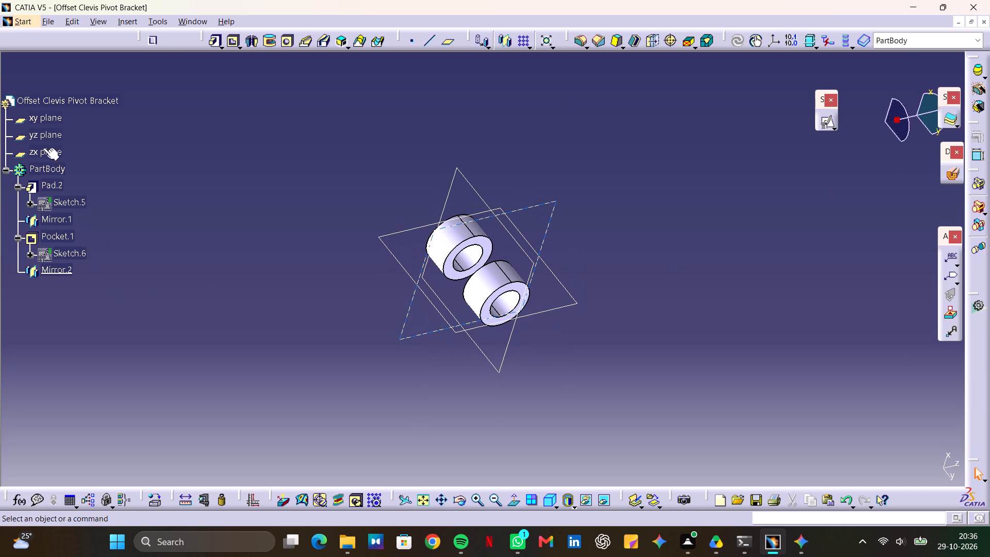
Create a positioned sketch on the zx plane with implicit origin and orientation.
click(830, 122)
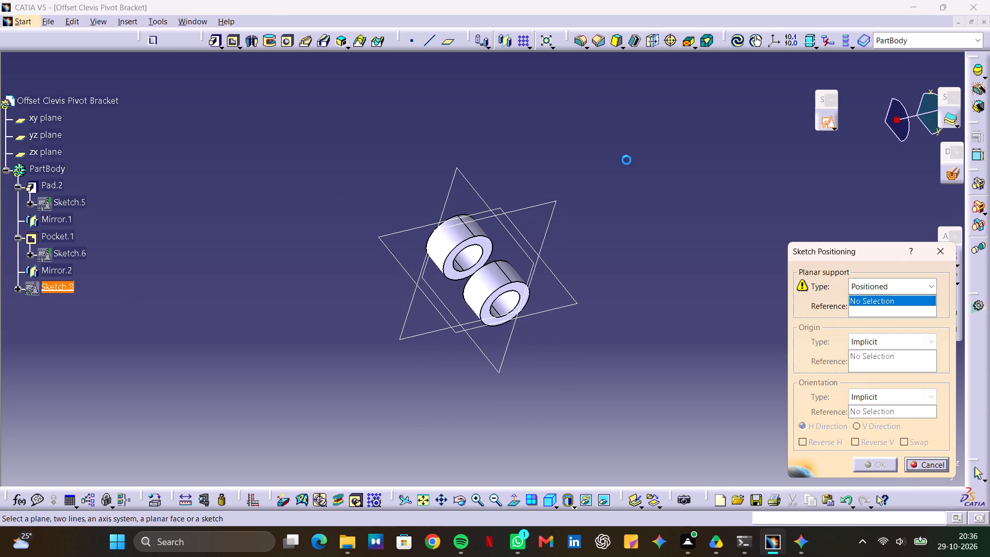
click(45, 153)
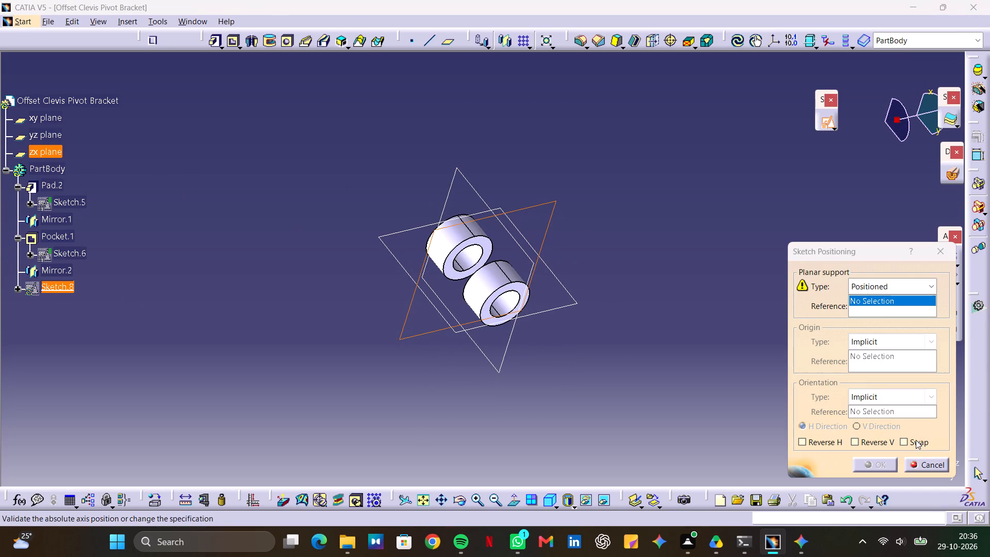
click(887, 464)
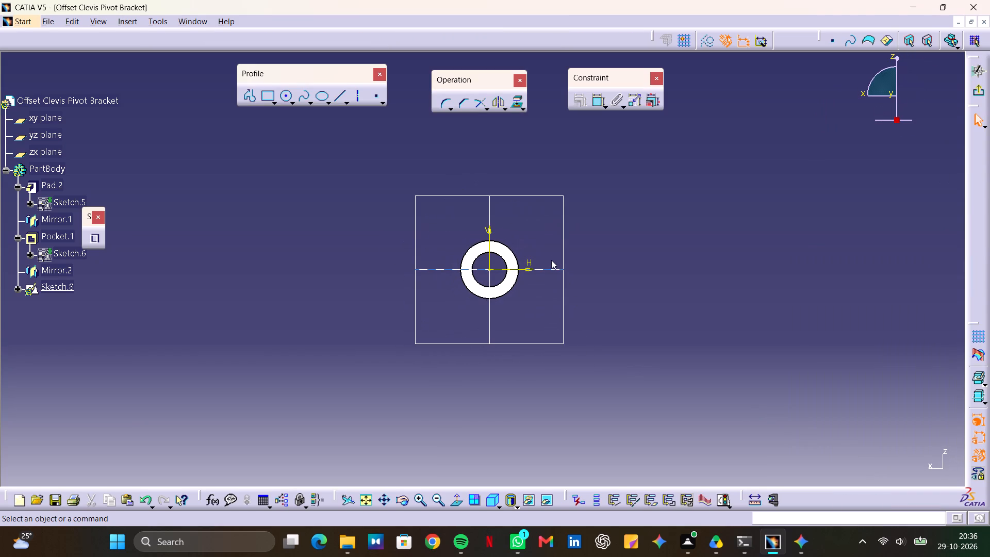
Sketch an open three-sided rectangular profile about 54 mm tall, rising from the horizontal axis on either side of the boss outline.
ctrl+middle_drag(544, 251, 533, 222)
middle_drag(533, 222, 533, 252)
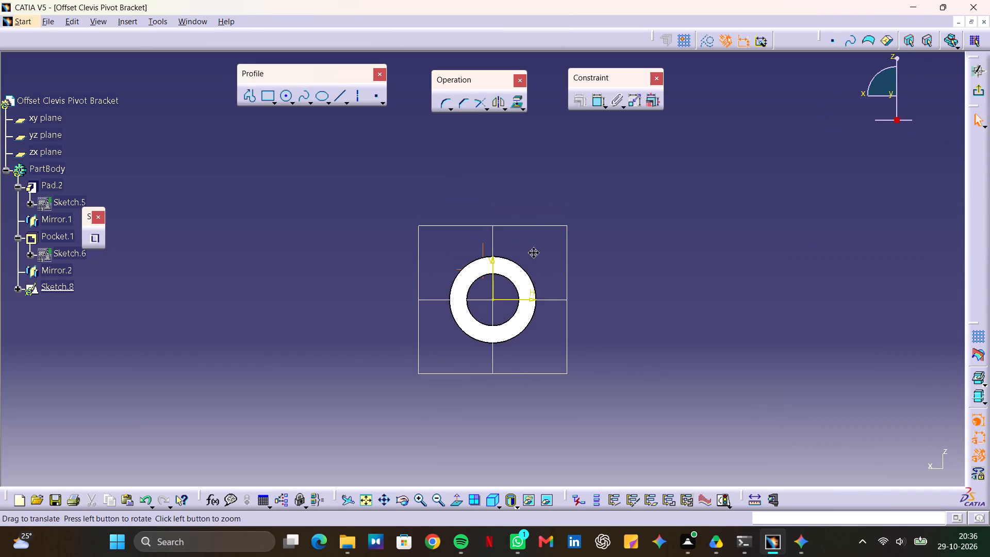
middle_drag(533, 252, 532, 287)
click(243, 95)
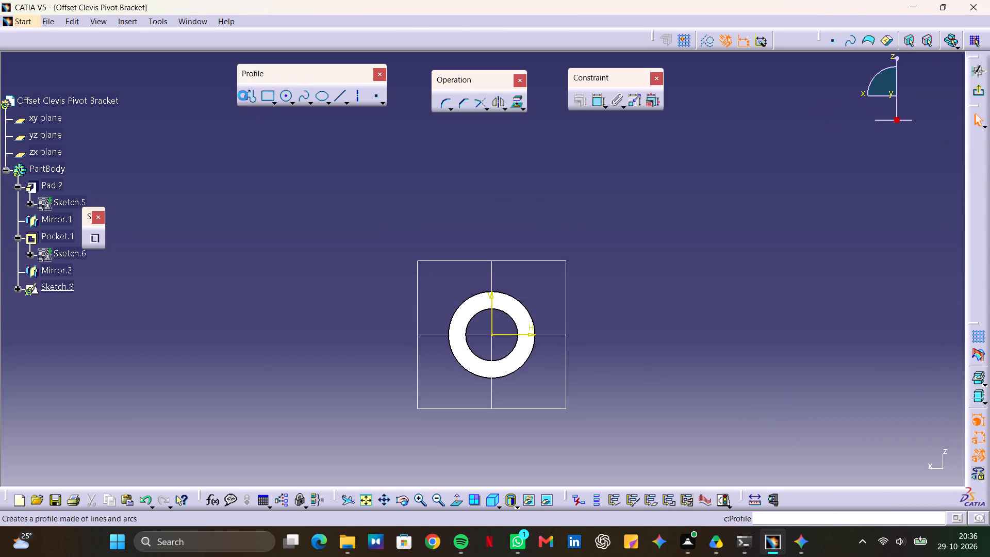
click(439, 334)
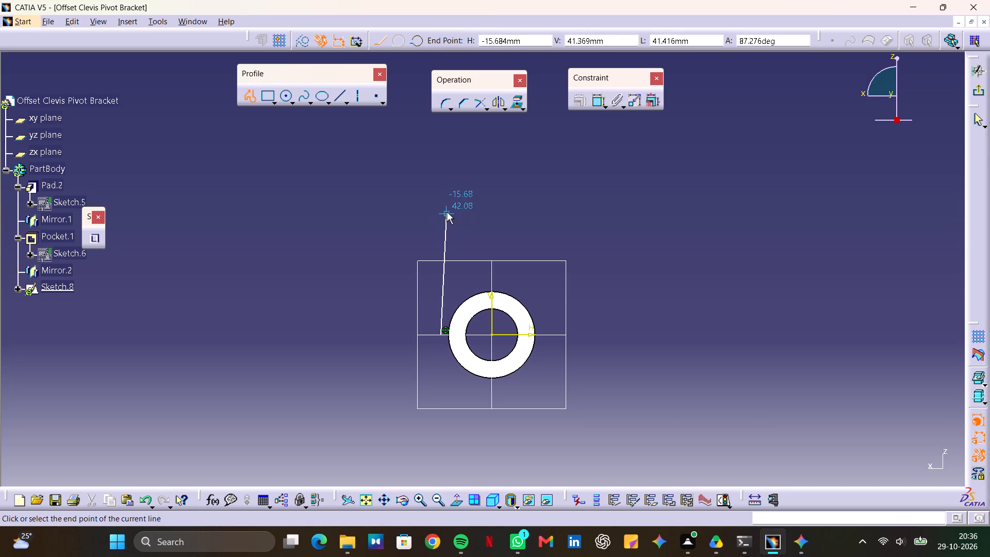
click(440, 179)
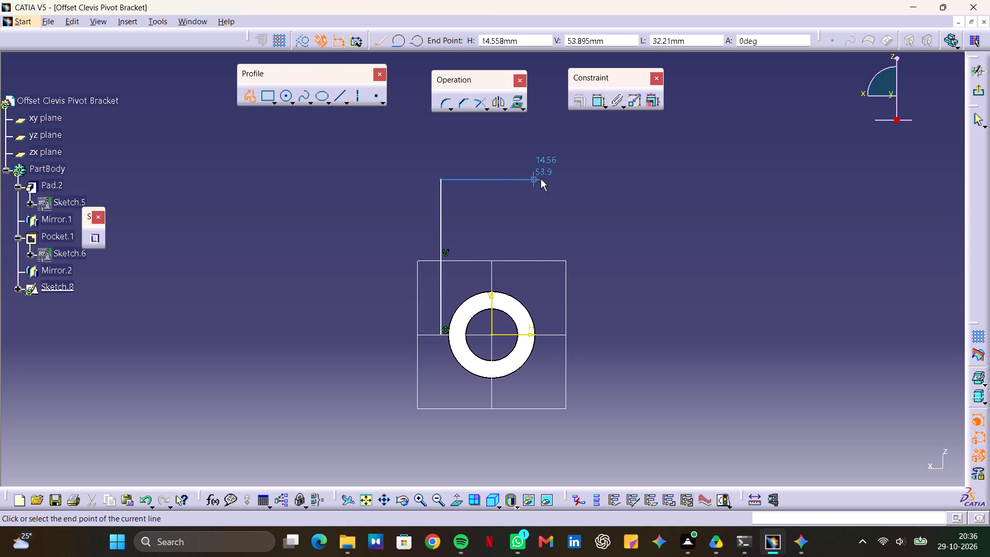
click(540, 179)
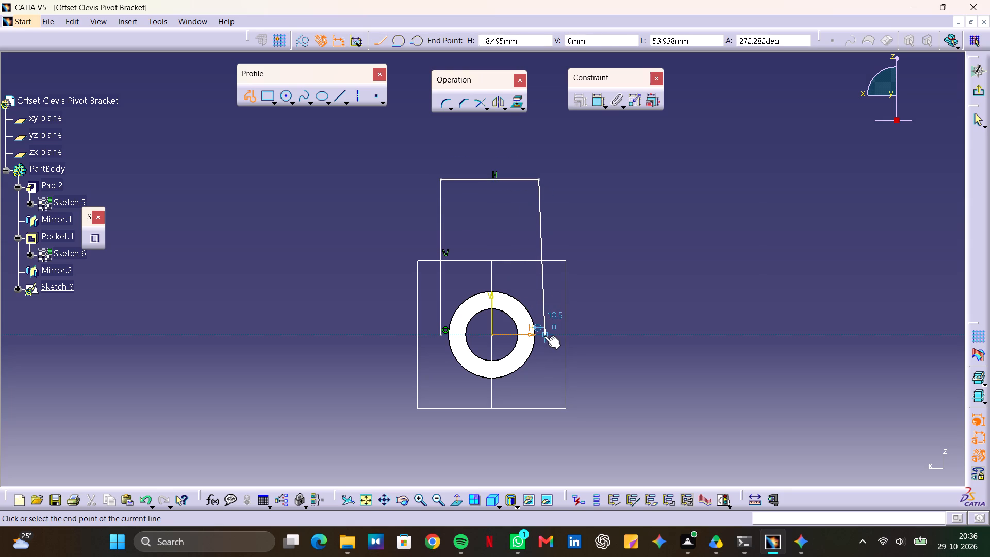
click(539, 336)
key(Escape)
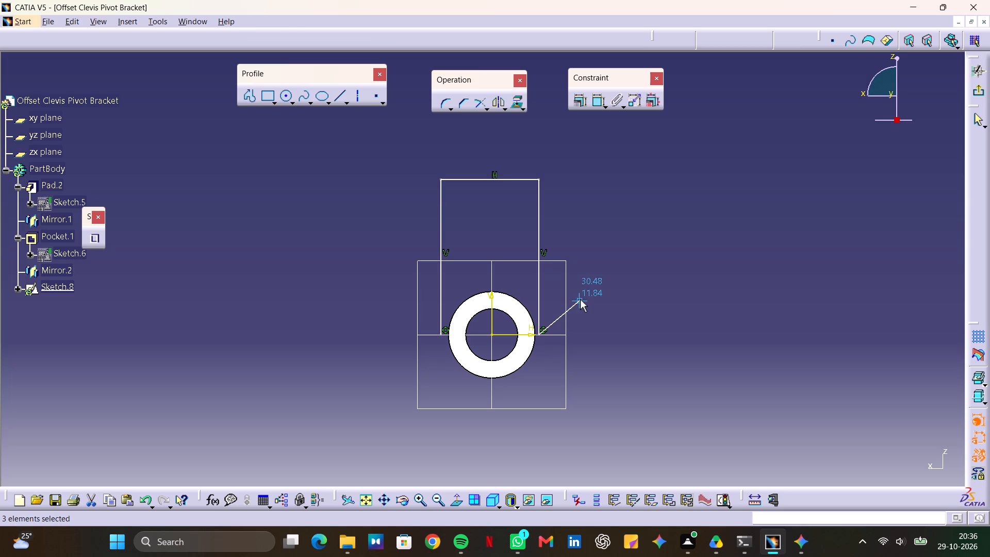
click(622, 247)
click(539, 317)
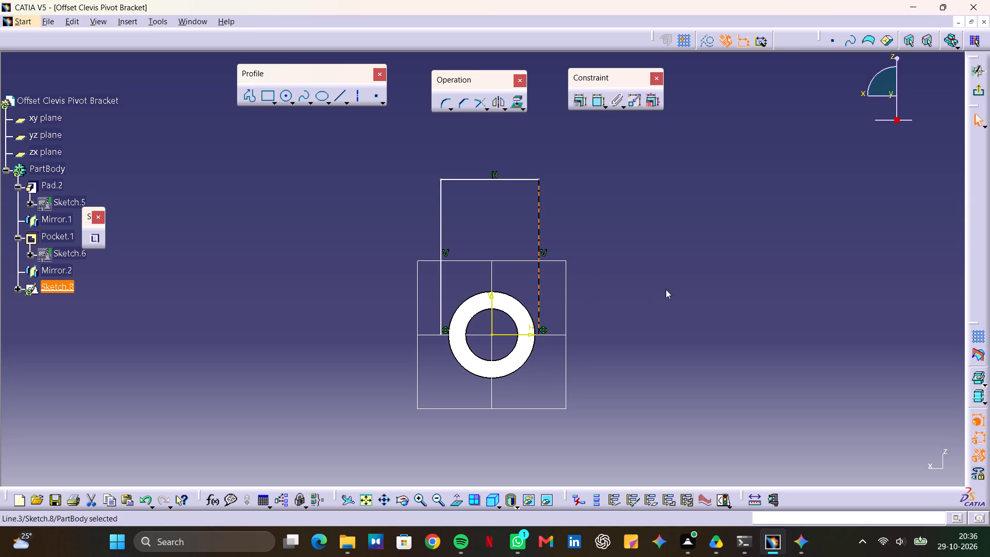
key(Escape)
Project the boss's outer circular edge into the arm sketch.
click(524, 306)
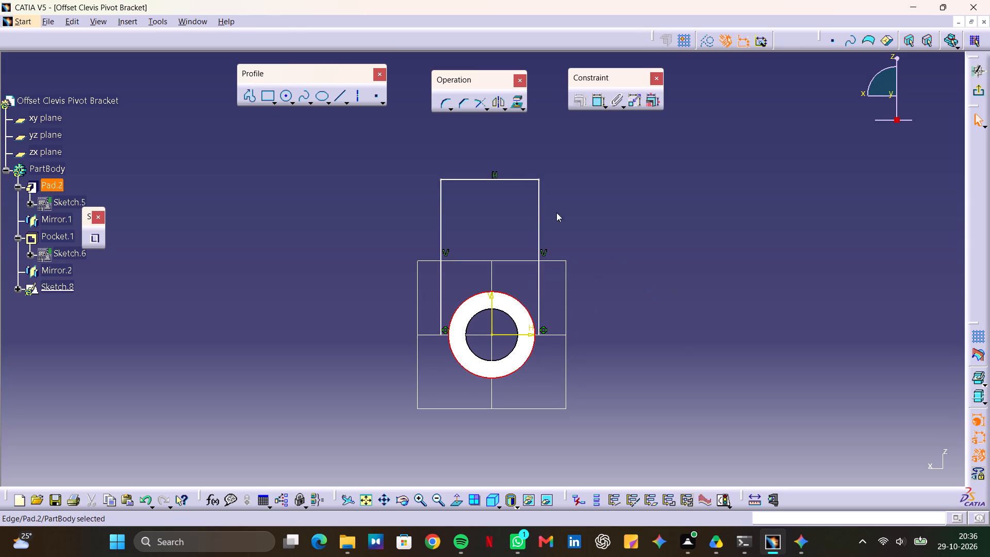
click(514, 101)
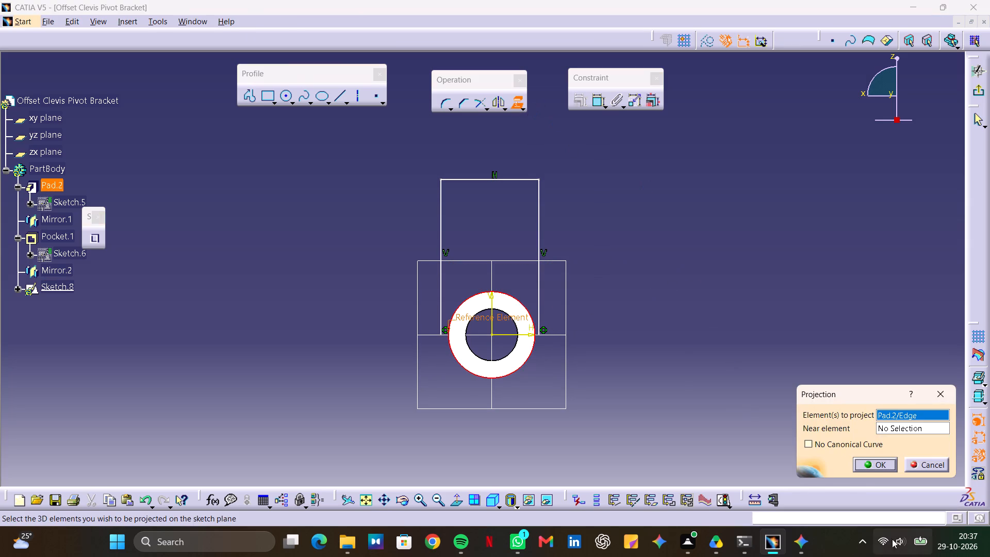
click(861, 461)
click(672, 300)
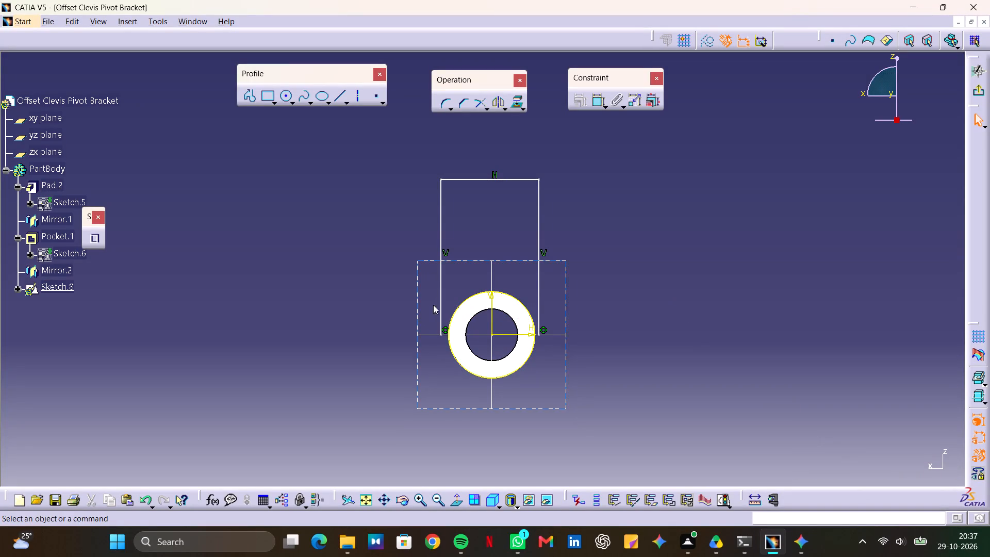
Apply tangency constraints between each of the profile's two vertical lines and the projected boss circle.
click(441, 300)
ctrl+click(463, 304)
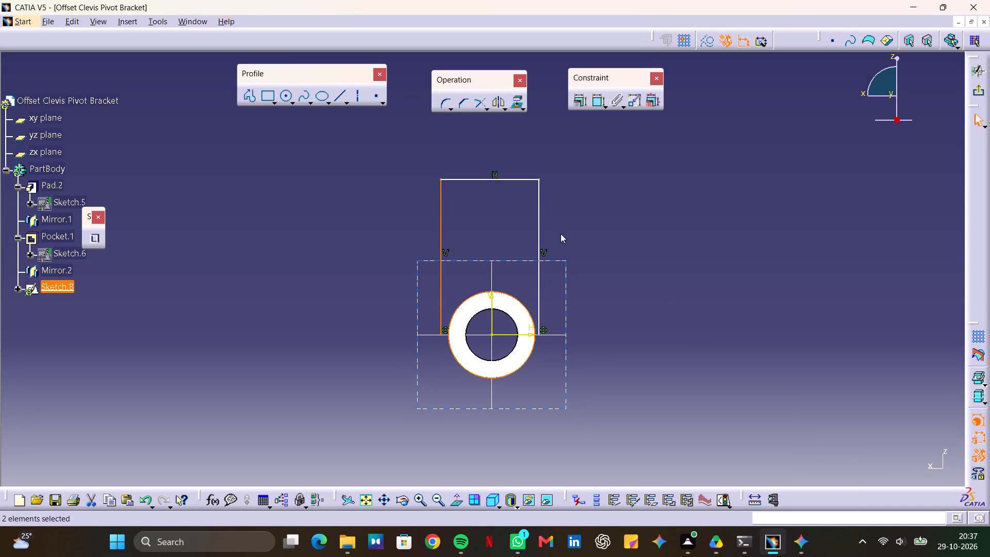
click(582, 105)
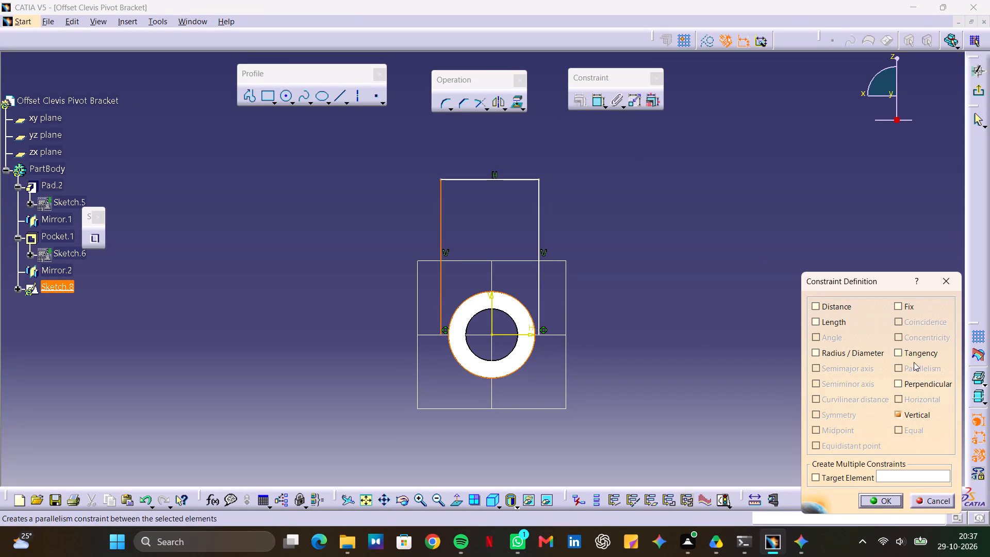
click(912, 352)
click(887, 497)
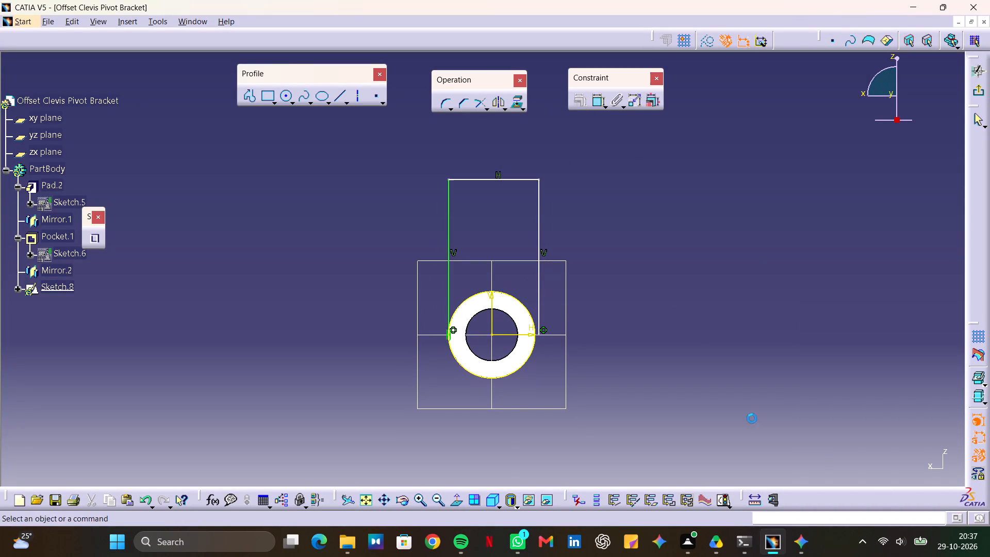
click(539, 282)
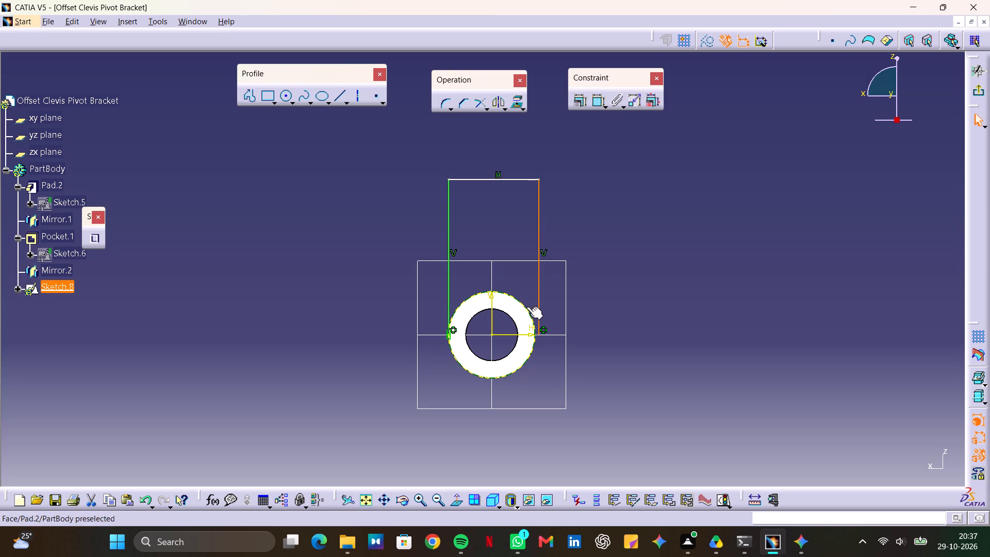
ctrl+click(526, 306)
click(580, 101)
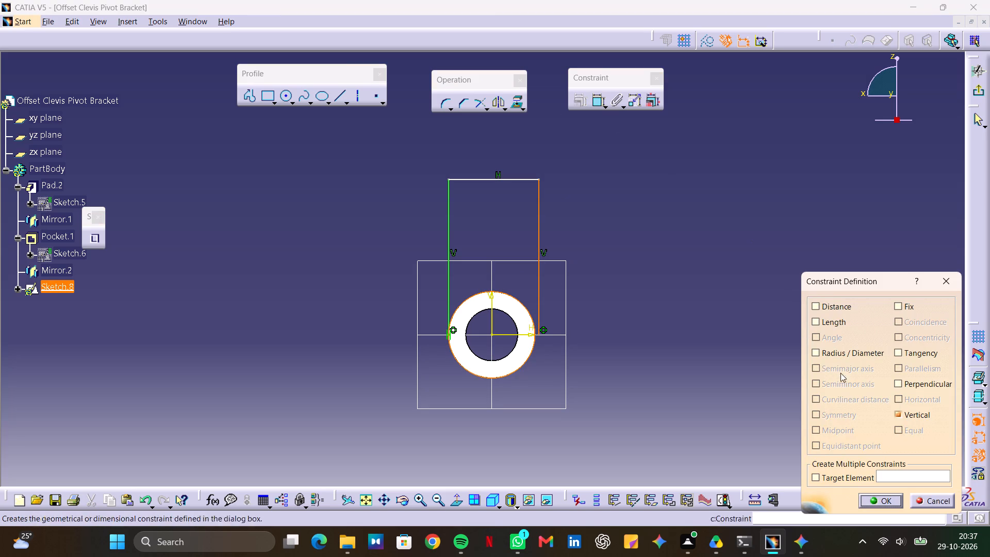
click(927, 352)
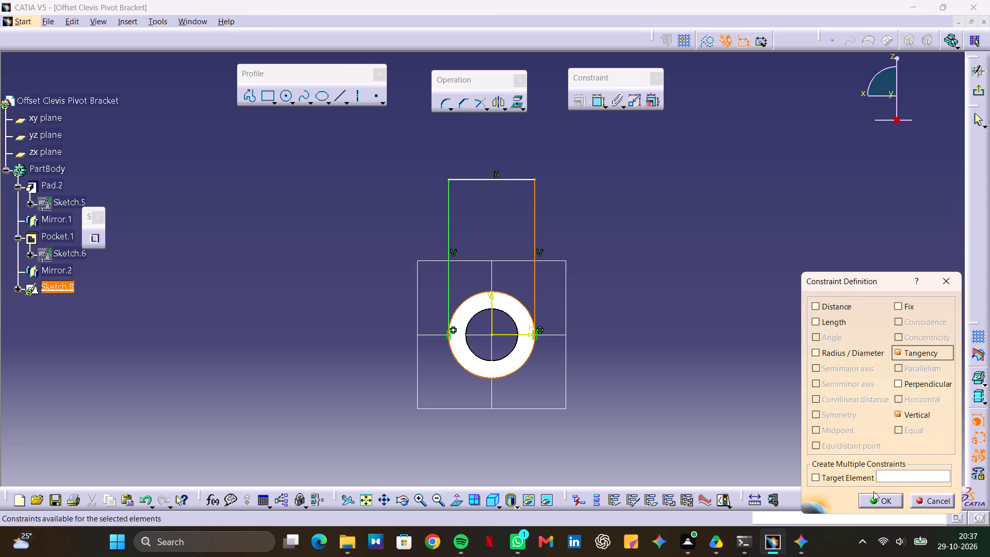
click(871, 502)
Dimension the profile's top line from the horizontal axis and set the distance to 80-24, giving 56 mm.
click(600, 103)
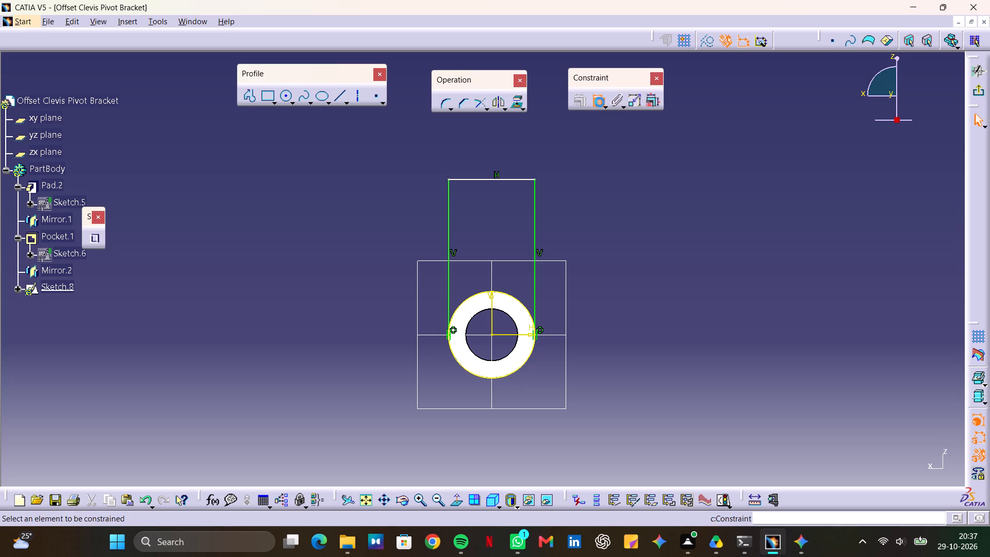
click(498, 336)
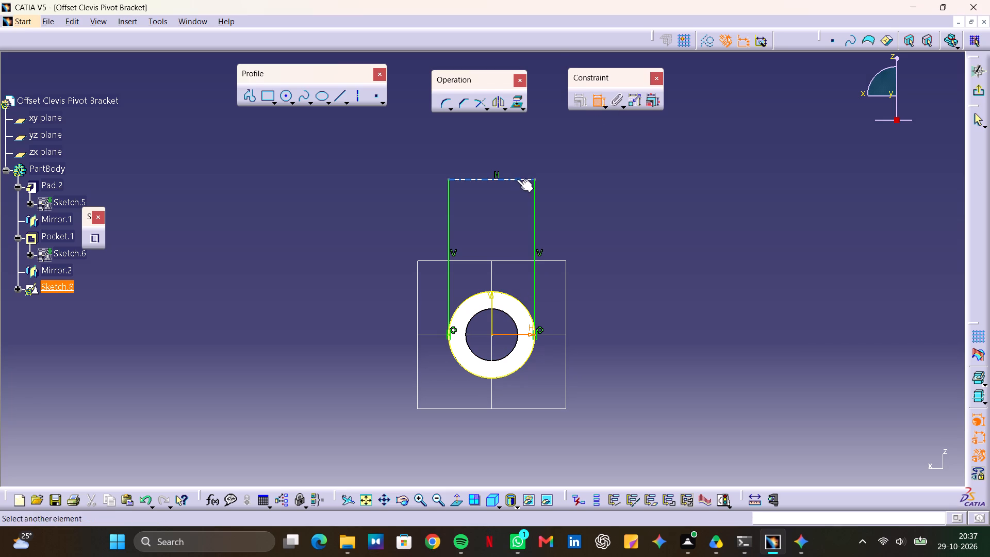
click(517, 179)
click(626, 249)
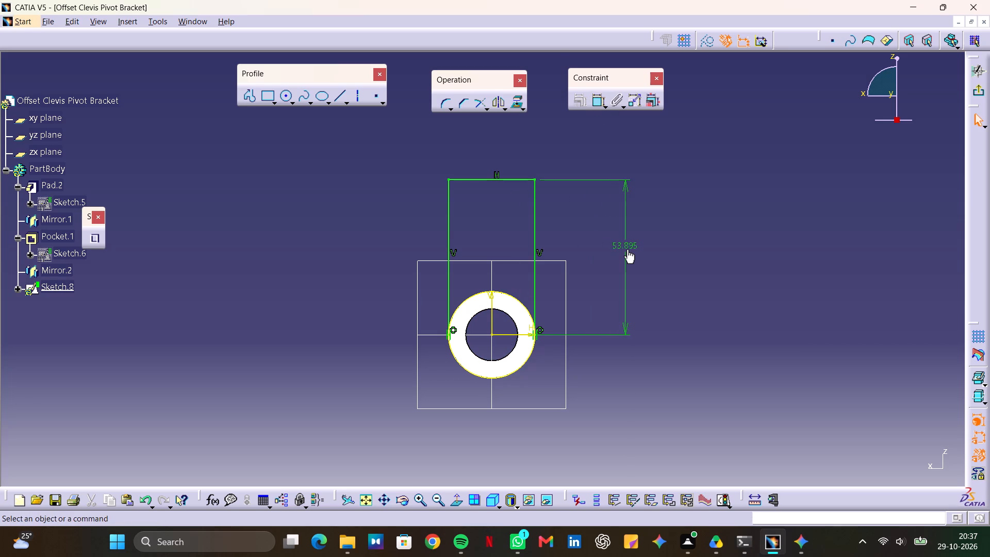
text(80)
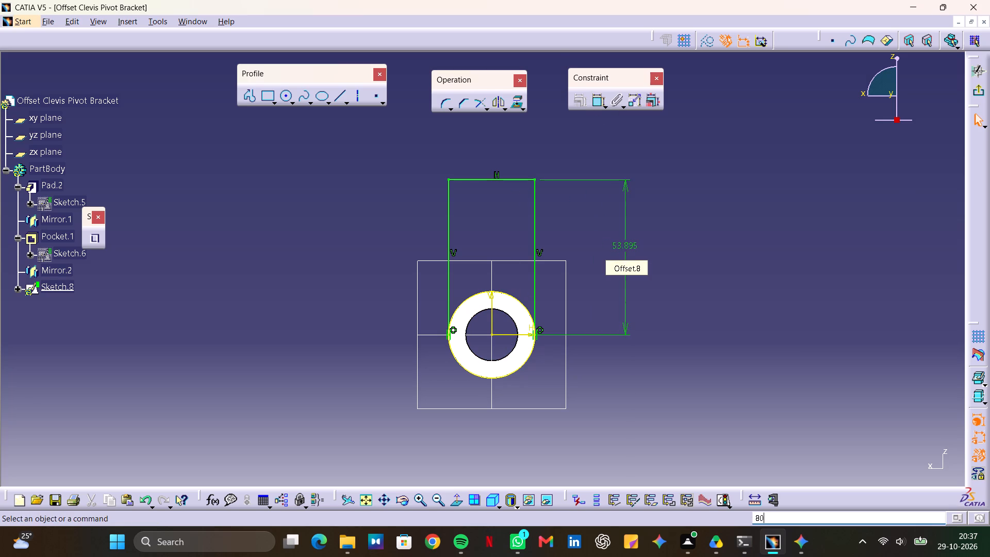
double_click(622, 245)
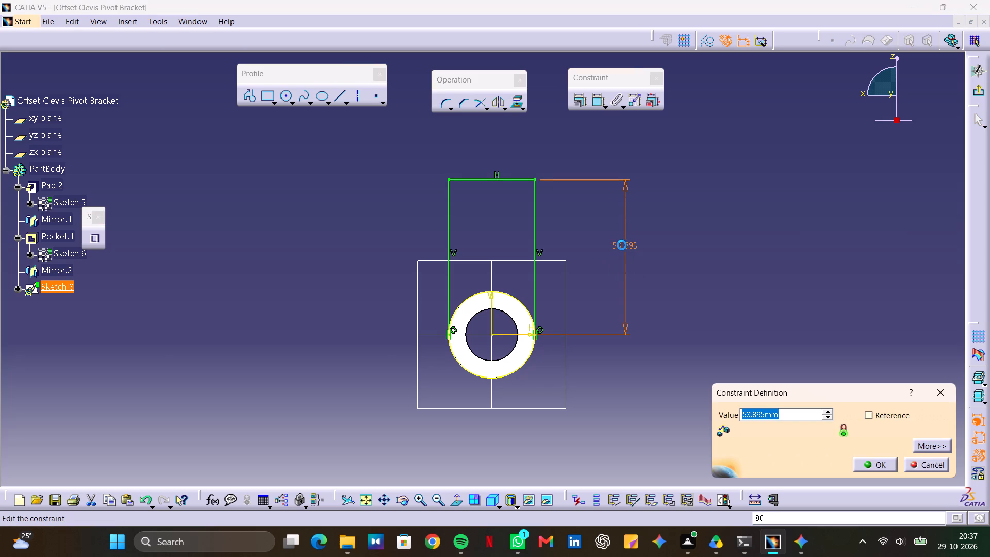
text(80-)
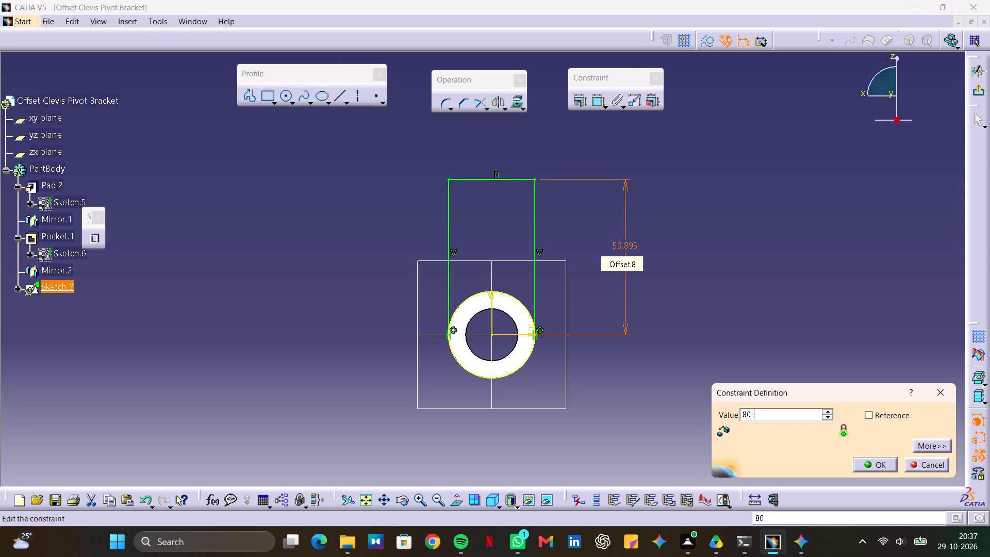
text(24)
key(Return)
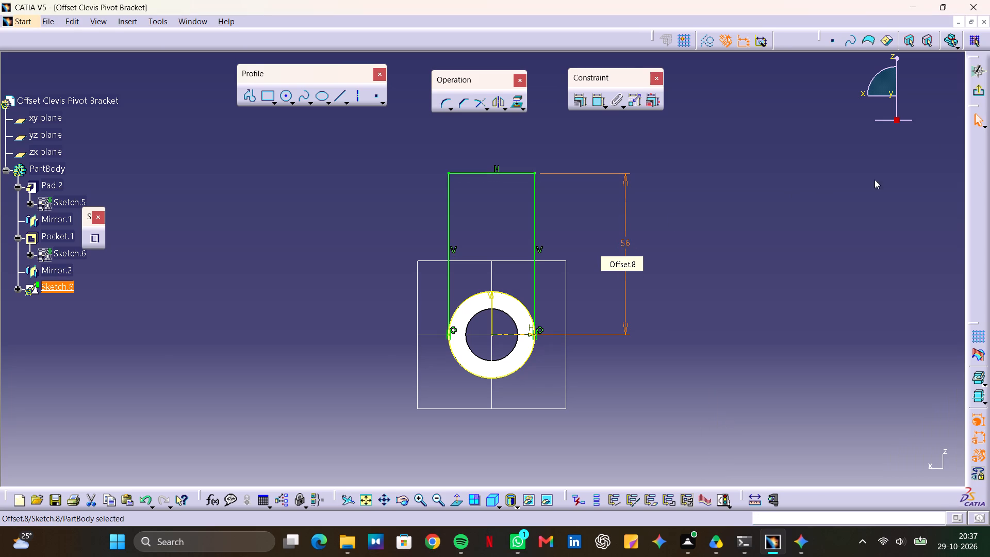
Quick Trim the lower arc of the projected circle between the two vertical lines and exit the sketch.
click(487, 106)
click(534, 119)
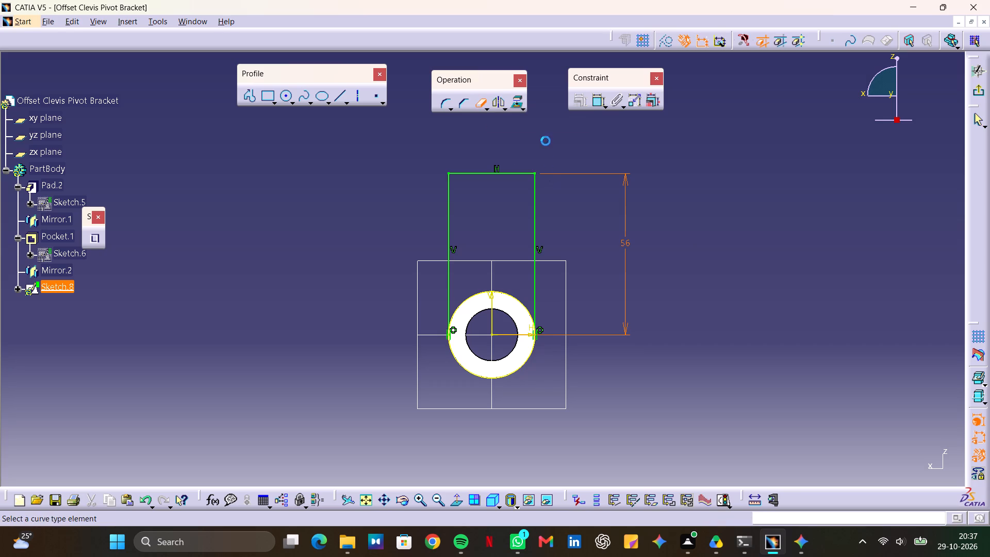
click(508, 376)
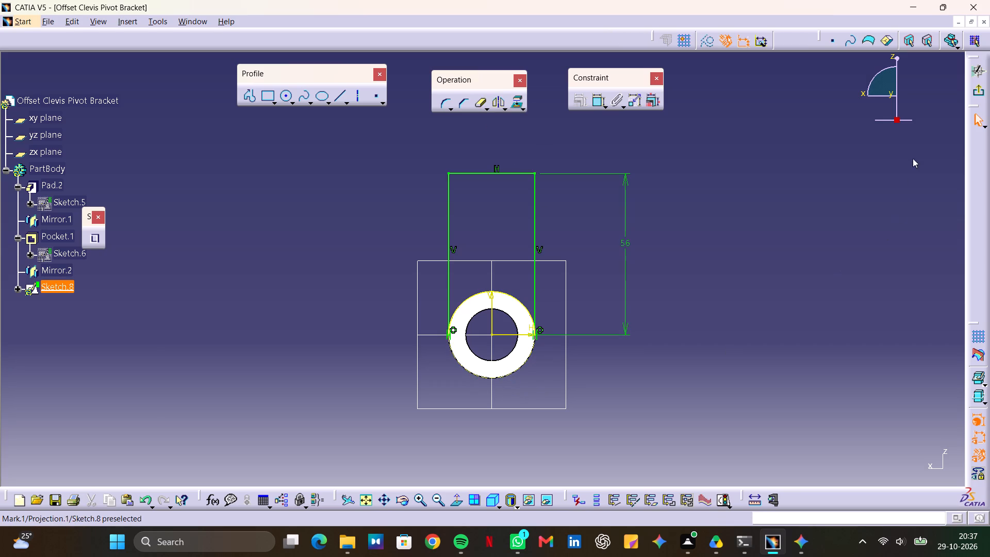
click(980, 93)
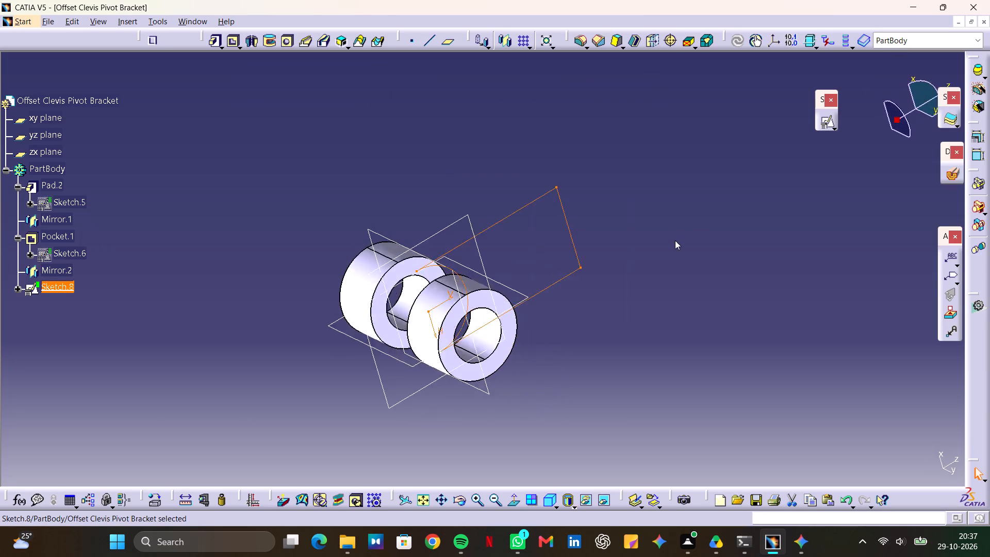
Set up a pad of the arm profile with a 20 mm length and mirrored extent, and preview it.
middle_drag(613, 306, 447, 189)
drag(613, 306, 447, 189)
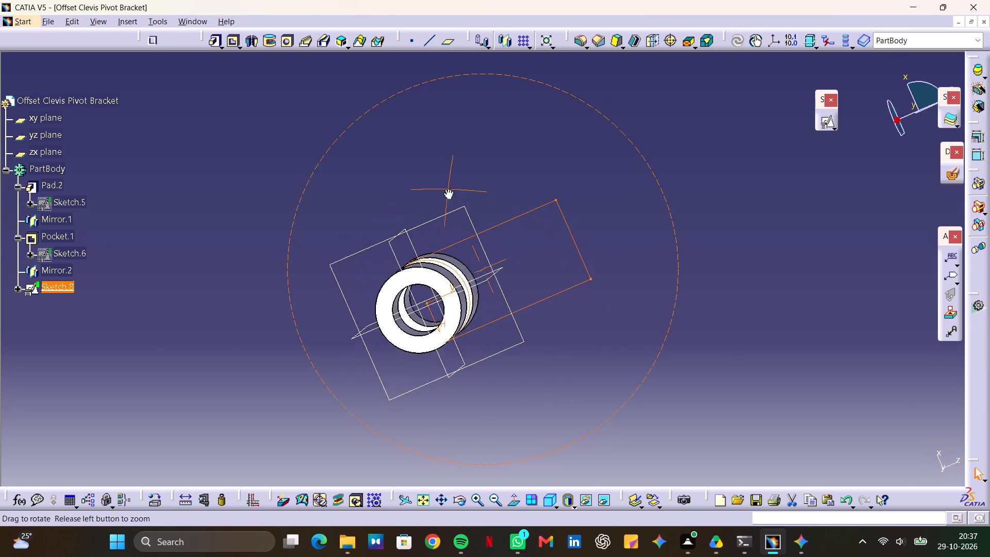
drag(447, 189, 574, 419)
middle_drag(447, 189, 574, 419)
middle_click(574, 419)
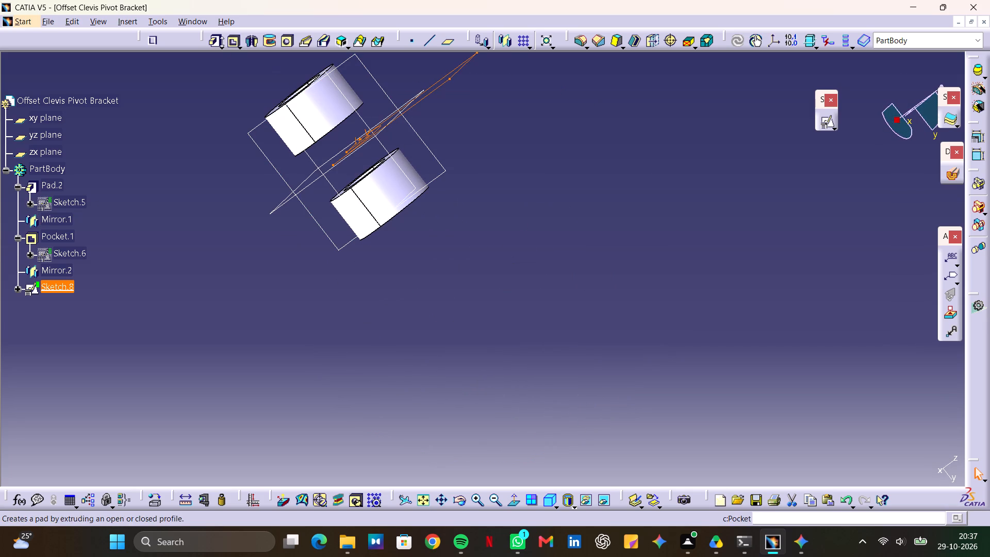
click(214, 40)
scroll(511, 191, up, 1)
middle_drag(511, 191, 513, 191)
drag(512, 191, 513, 191)
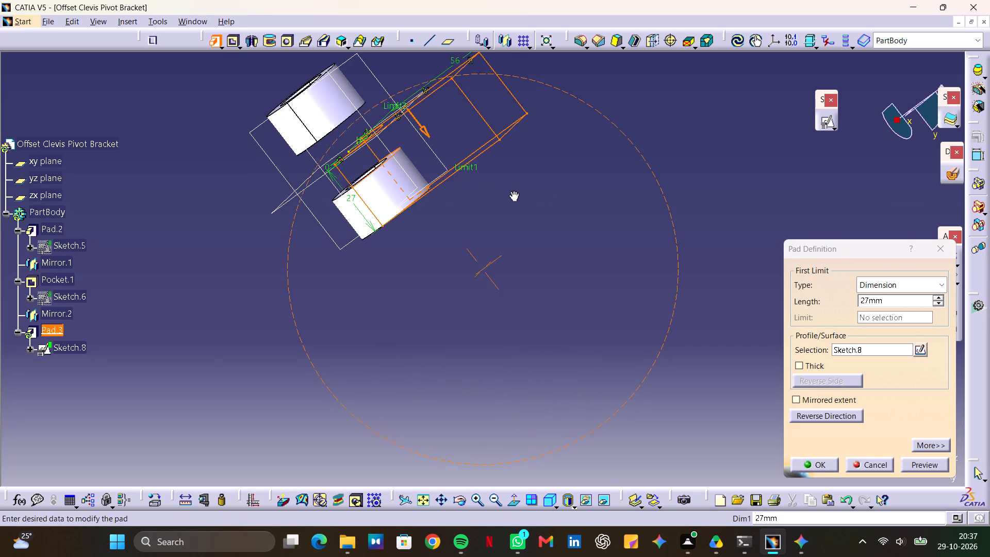
drag(513, 191, 504, 124)
middle_drag(513, 191, 504, 124)
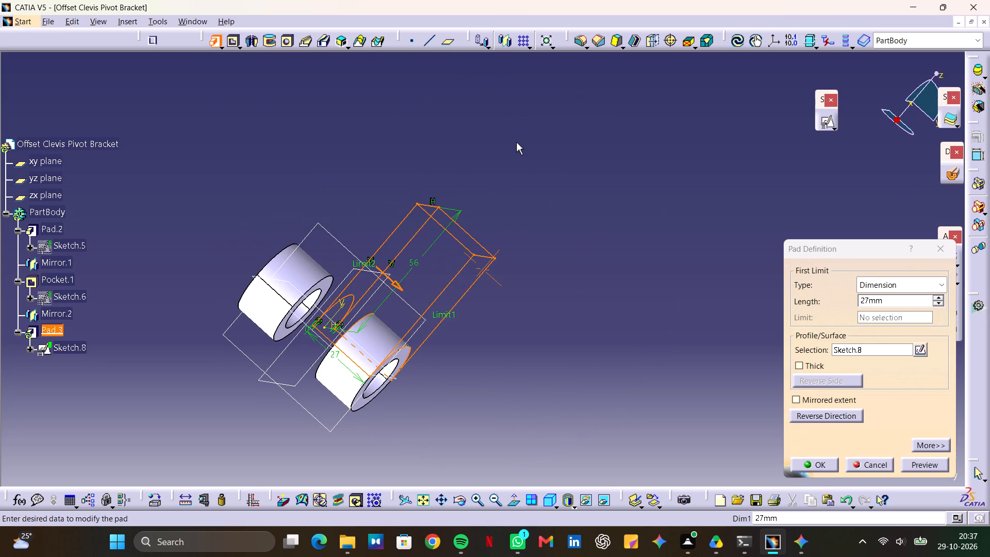
drag(896, 298, 895, 298)
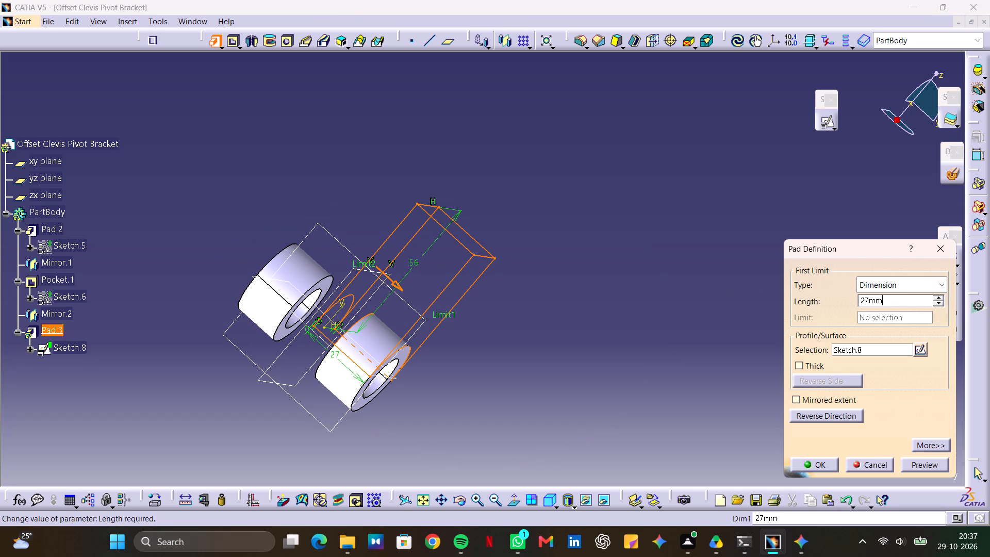
drag(895, 298, 829, 296)
text(17)
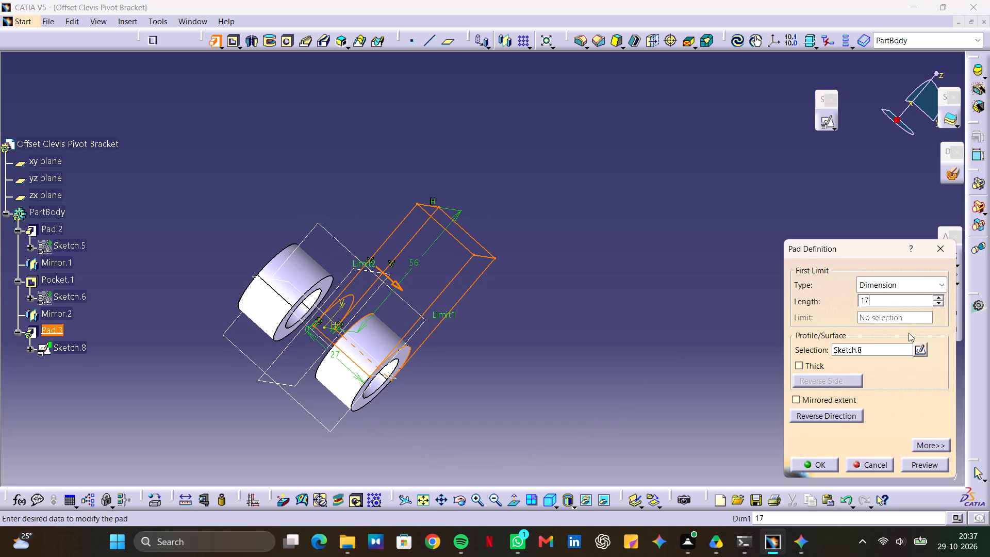
drag(897, 300, 841, 300)
text(20)
click(826, 399)
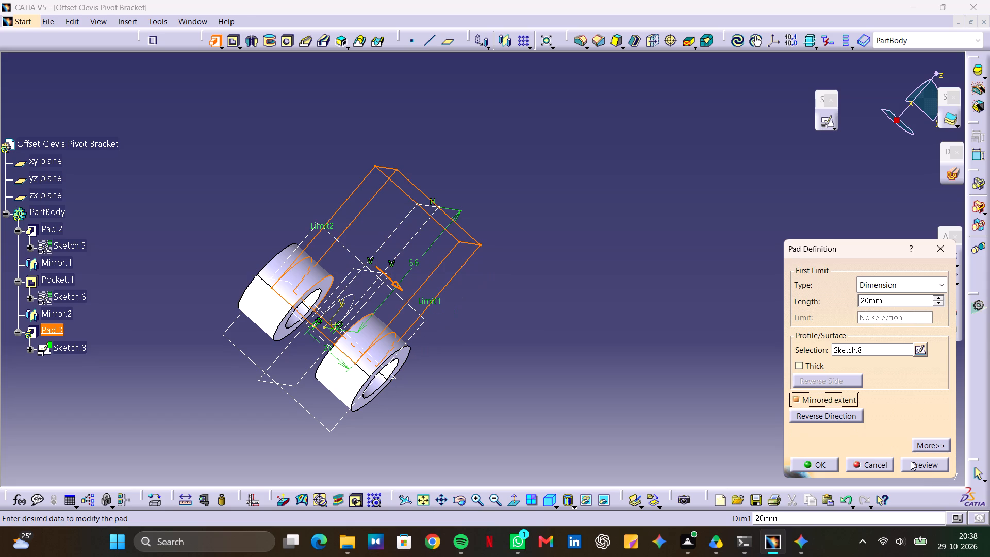
click(913, 465)
Inspect the previewed arm pad and how it meets the two bosses from several angles.
middle_drag(200, 395, 372, 261)
drag(200, 394, 372, 261)
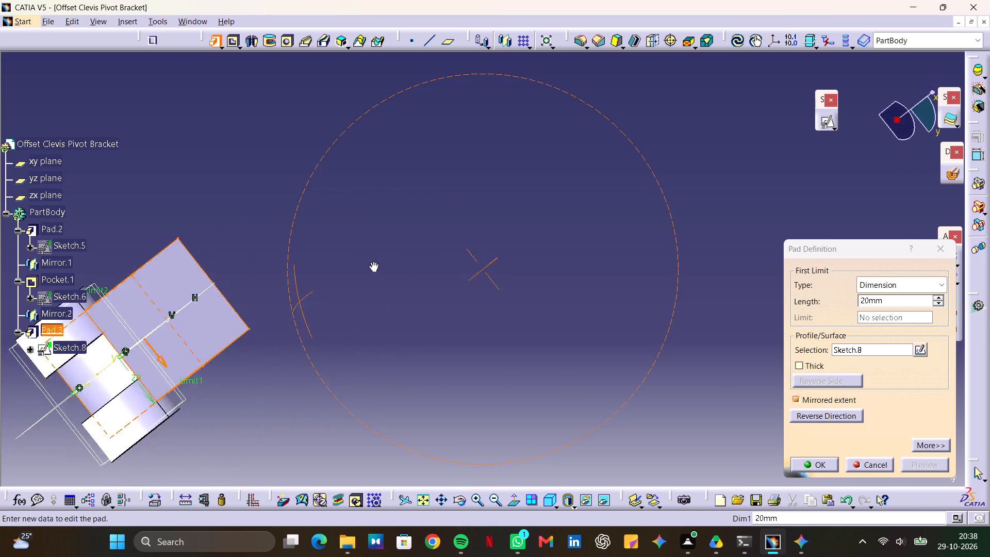
middle_drag(372, 261, 267, 338)
drag(372, 261, 267, 338)
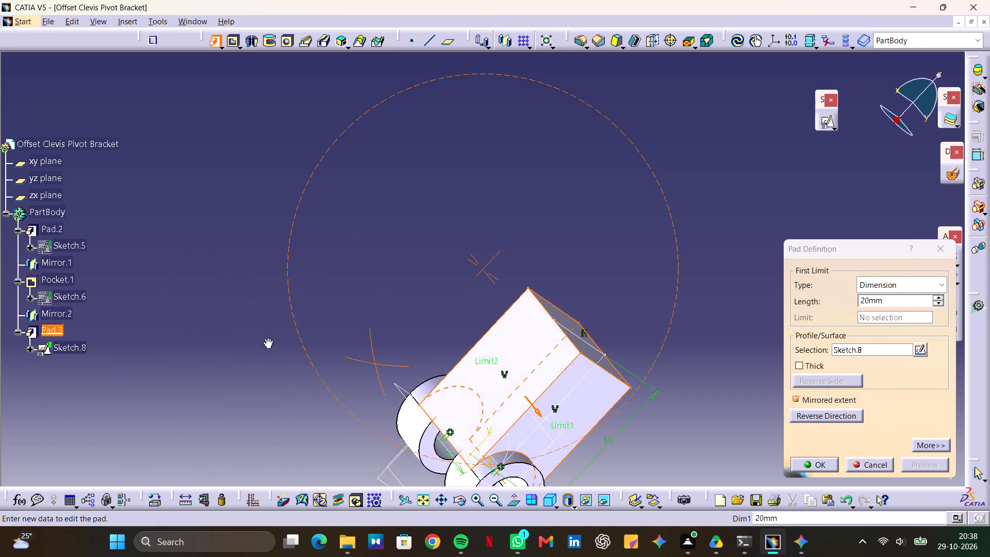
middle_drag(267, 338, 663, 177)
drag(267, 338, 663, 177)
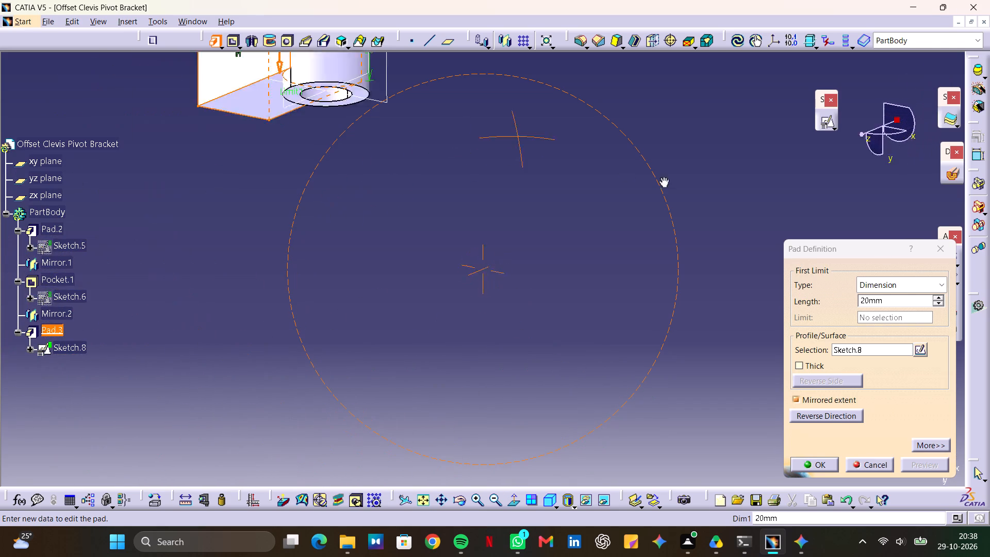
middle_drag(663, 177, 383, 408)
drag(663, 177, 383, 408)
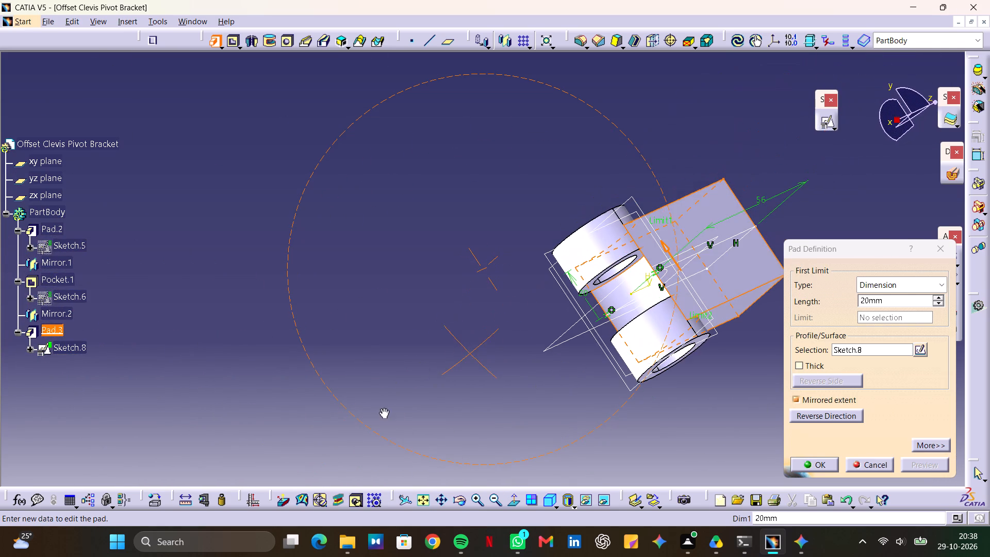
drag(383, 408, 383, 408)
middle_drag(383, 408, 383, 408)
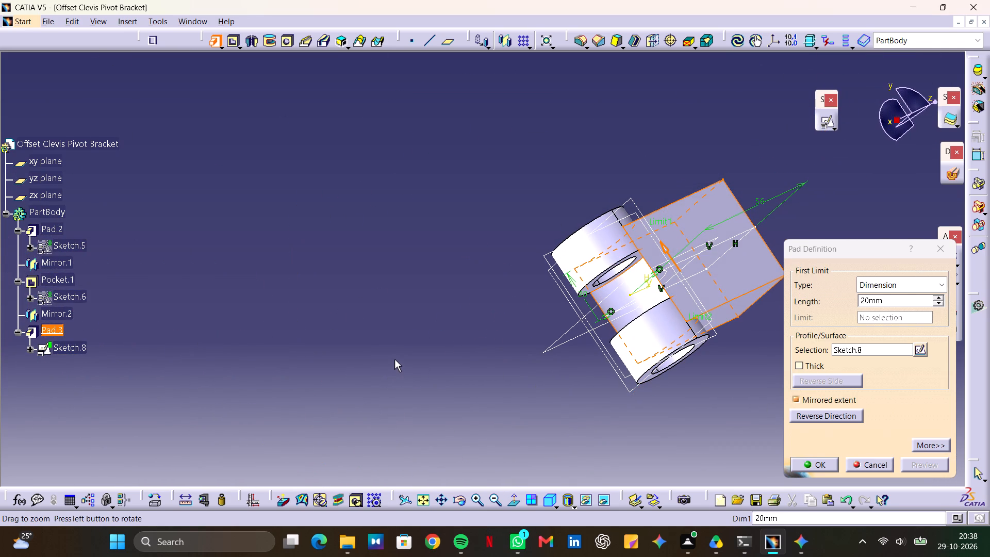
middle_drag(797, 196, 687, 199)
drag(797, 196, 687, 199)
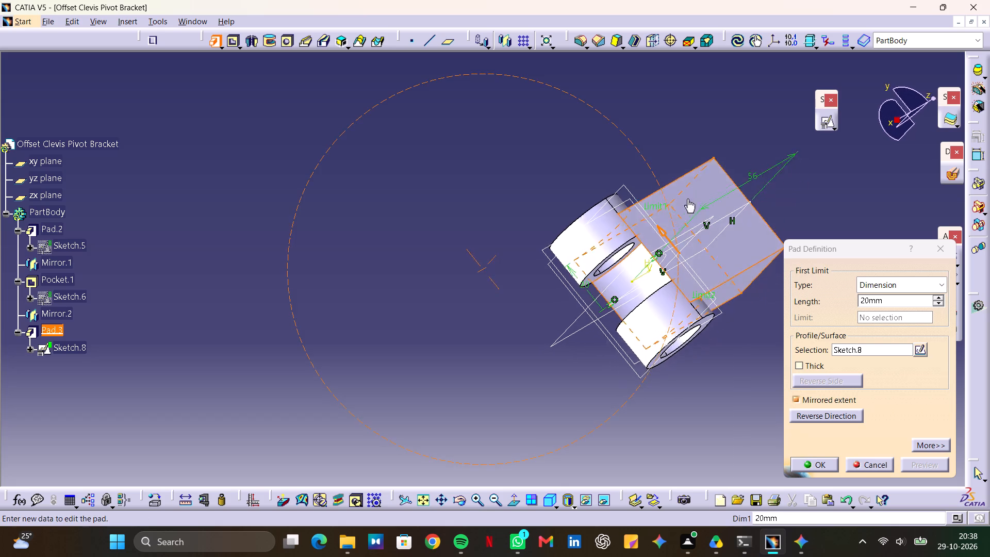
middle_drag(687, 199, 580, 152)
drag(687, 199, 580, 152)
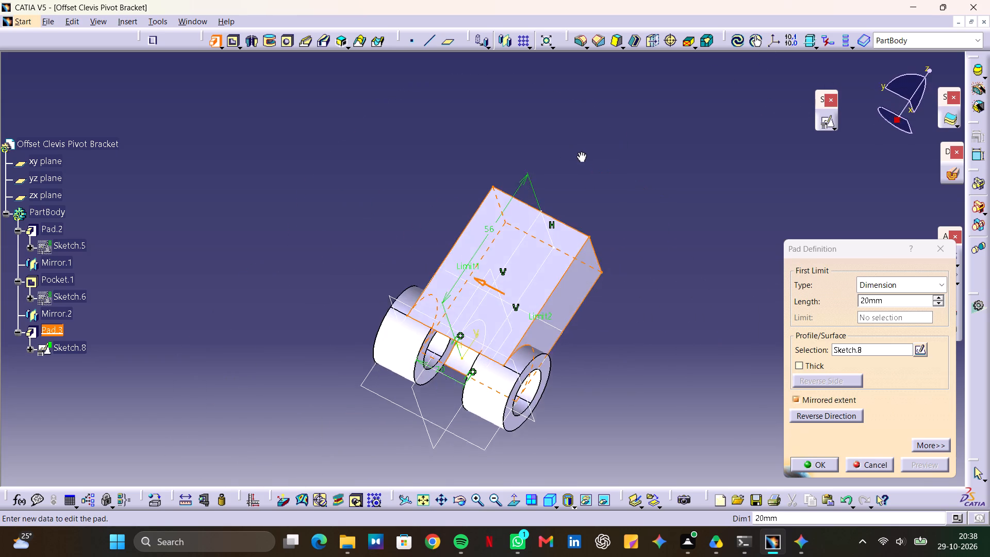
drag(580, 152, 573, 132)
middle_drag(580, 152, 573, 132)
middle_drag(657, 269, 517, 198)
drag(657, 269, 517, 198)
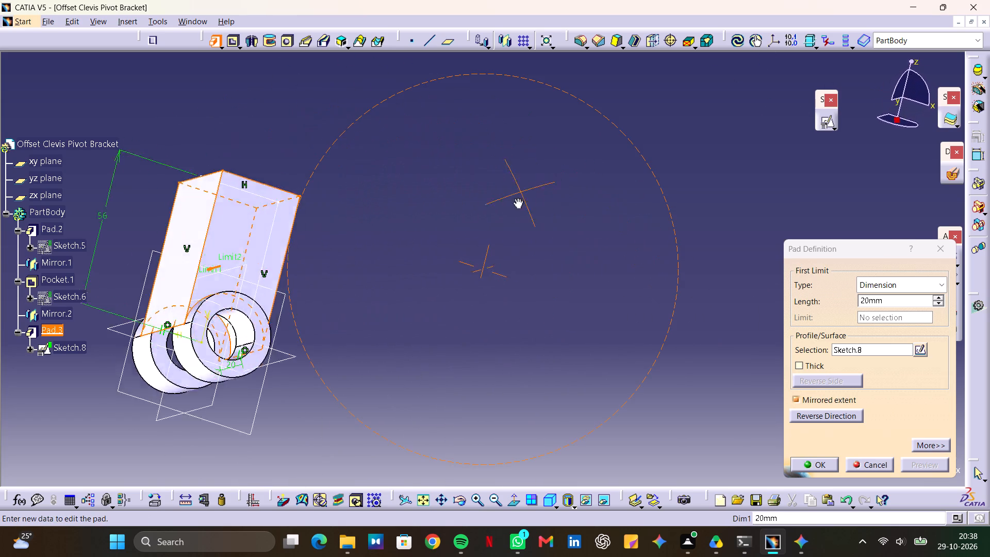
drag(517, 198, 598, 272)
middle_drag(517, 198, 599, 272)
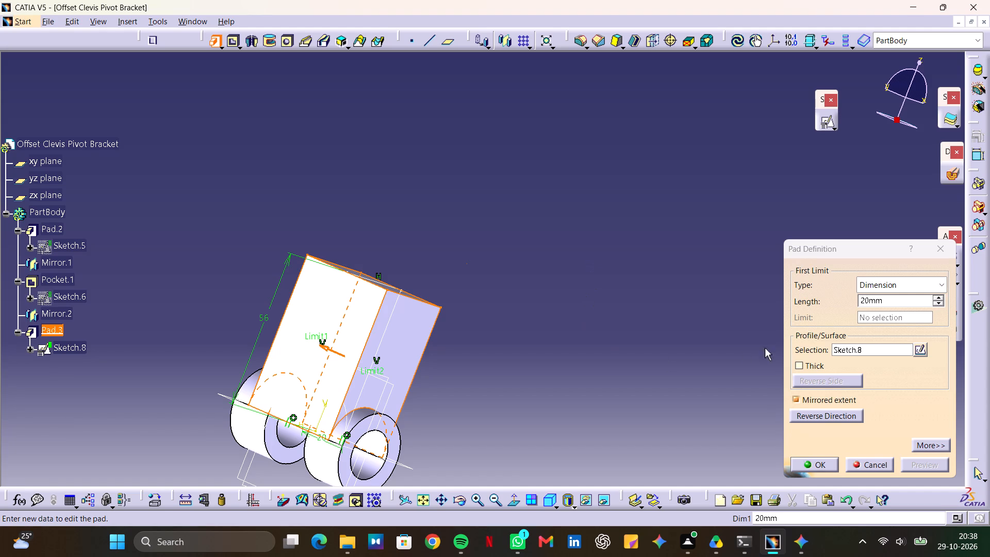
Accept the arm pad with its 20 mm length and mirrored extent.
click(832, 464)
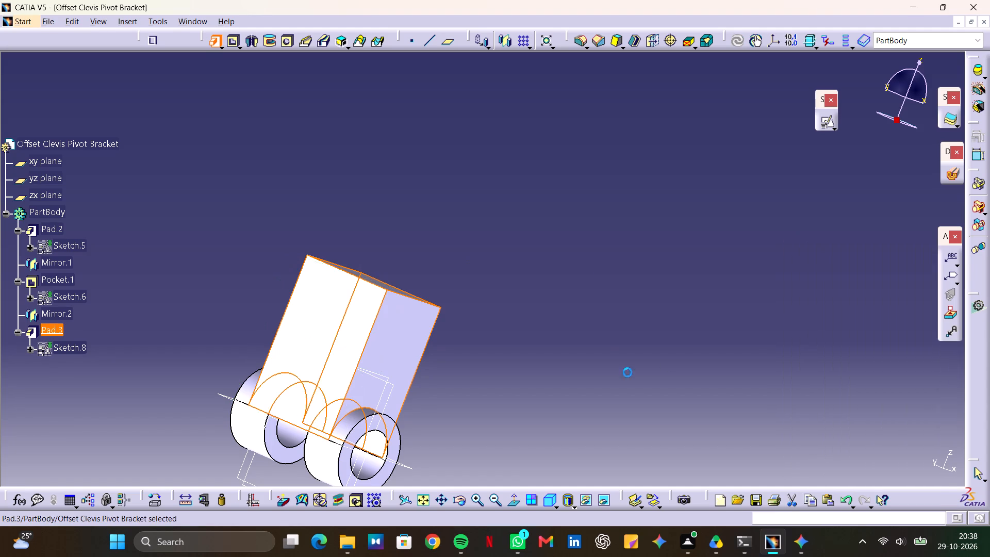
click(494, 327)
Start a positioned sketch on the yz plane with the H direction reversed.
click(821, 120)
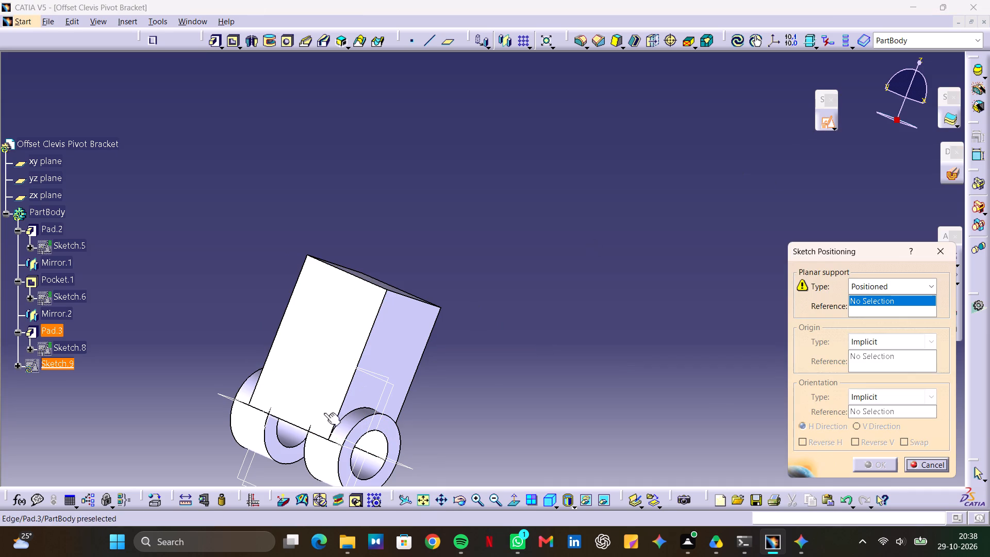
click(41, 176)
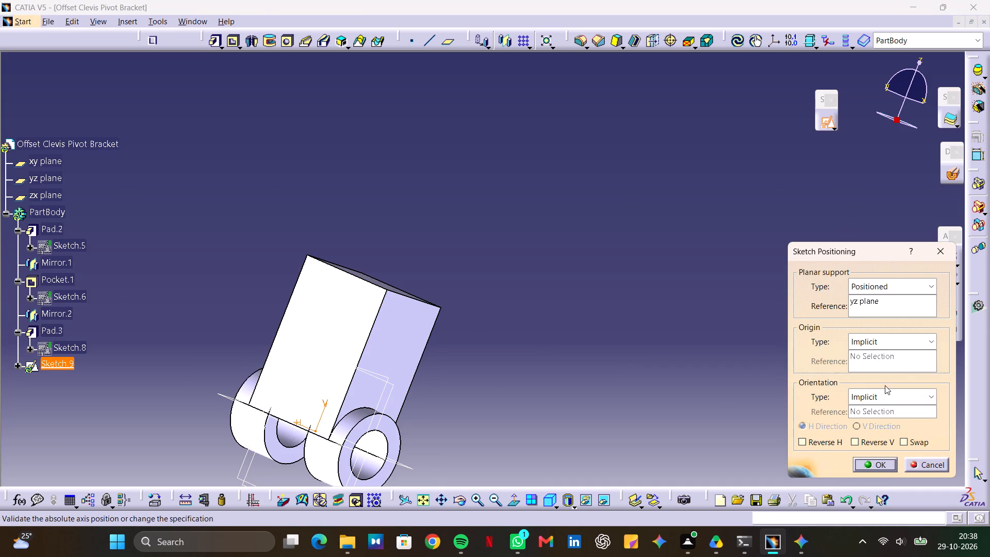
click(830, 443)
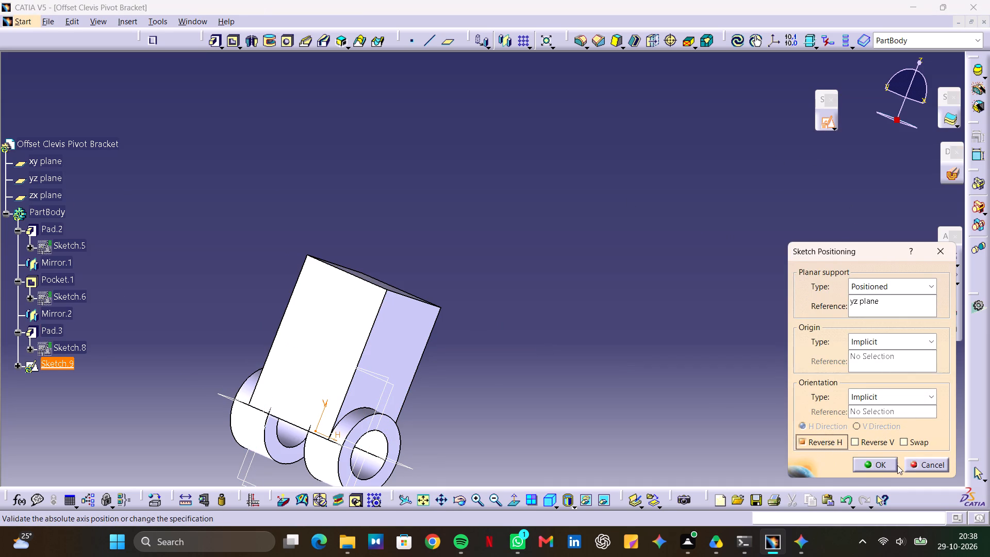
click(890, 464)
Examine the arm and bosses from an angle, fit the part in view and return to facing the sketch plane.
ctrl+middle_drag(702, 403, 701, 399)
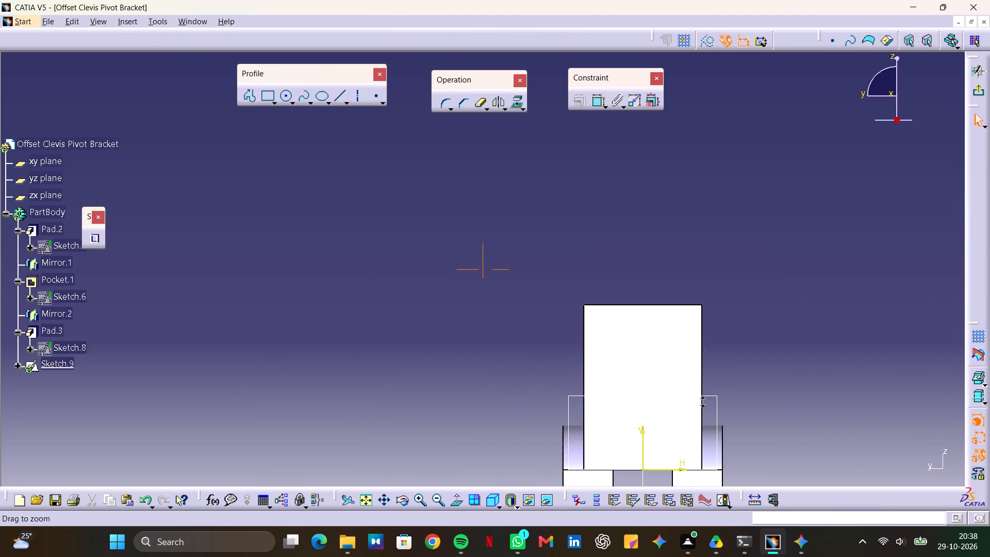
ctrl+middle_drag(701, 399, 764, 412)
middle_drag(754, 402, 673, 318)
drag(754, 402, 673, 318)
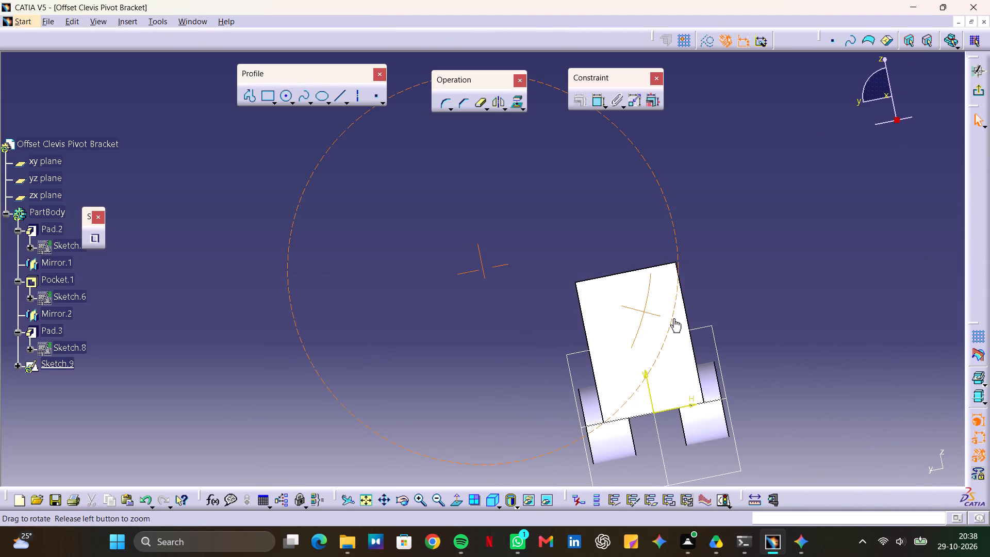
drag(673, 318, 721, 366)
middle_drag(673, 318, 722, 367)
middle_drag(740, 385, 607, 314)
drag(725, 377, 607, 313)
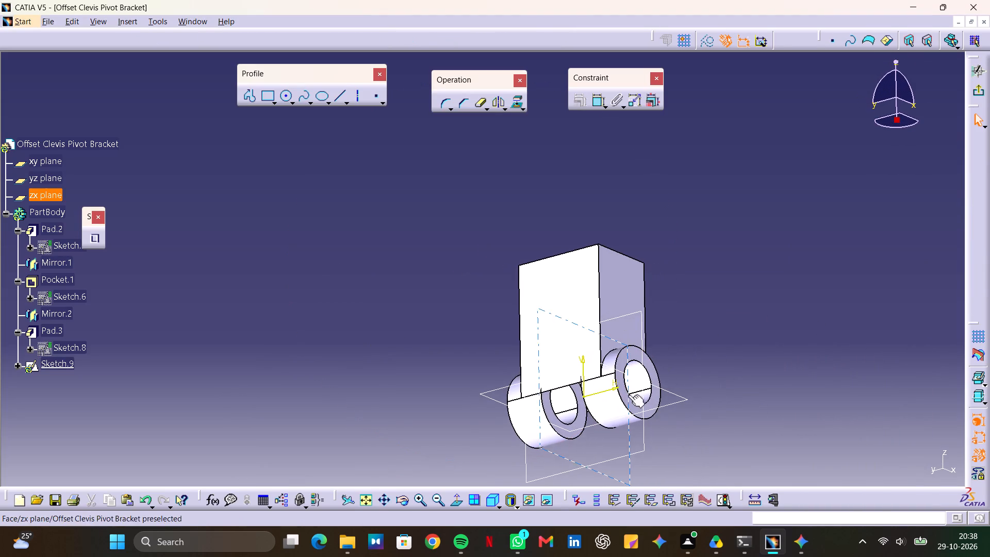
middle_drag(628, 395, 544, 348)
middle_drag(347, 308, 363, 314)
click(347, 308)
drag(347, 308, 363, 314)
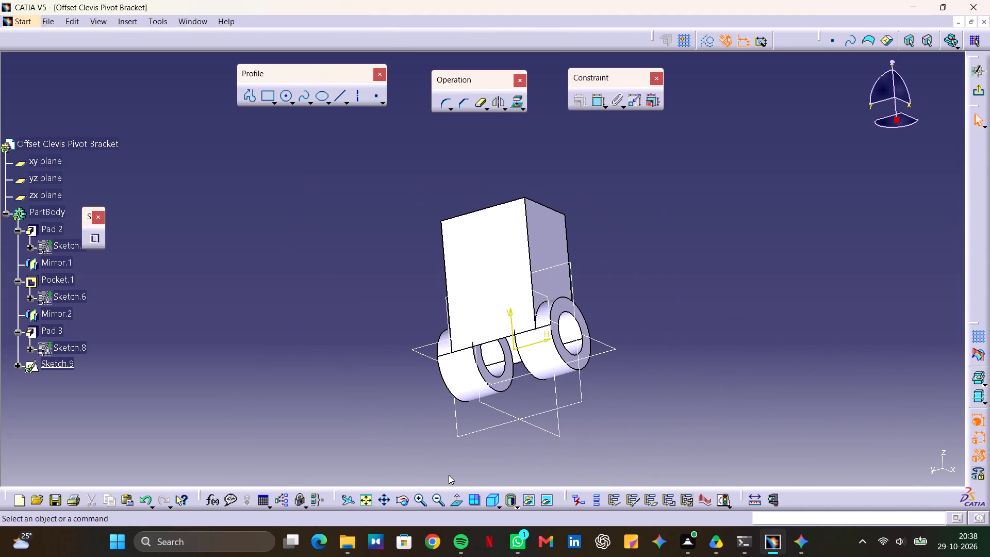
click(368, 499)
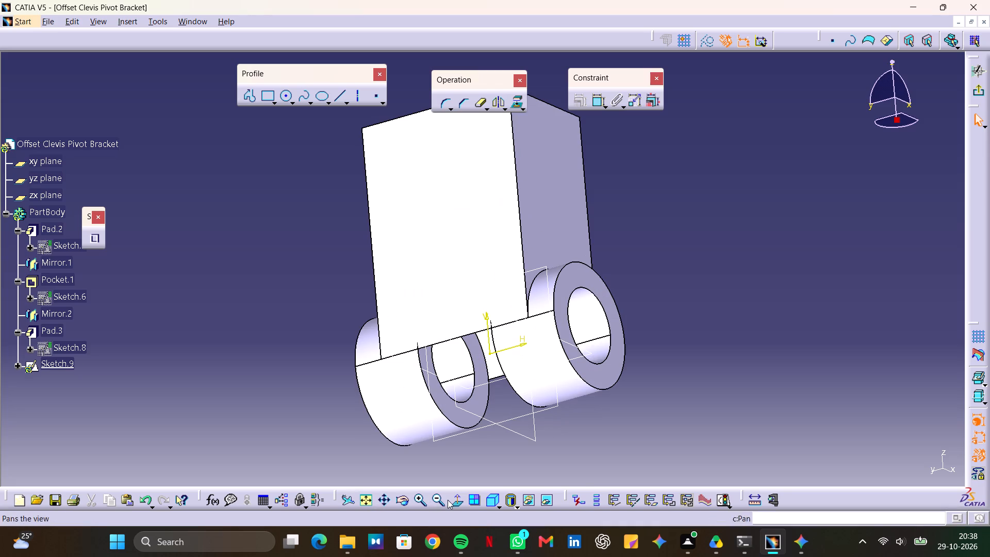
click(448, 500)
ctrl+middle_click(534, 257)
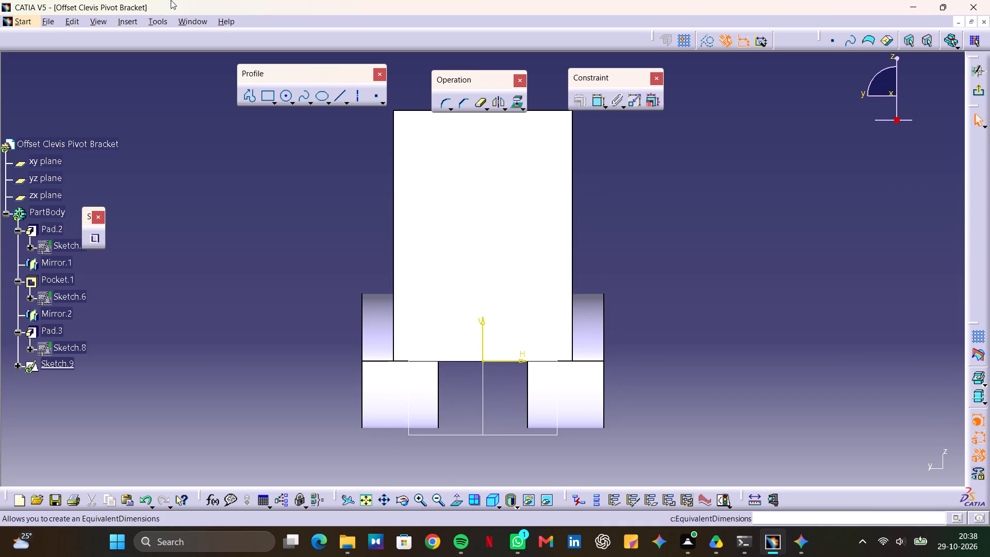
Reorient the scene's light sources to shade the overly white arm and boss faces, and apply the lighting.
click(157, 20)
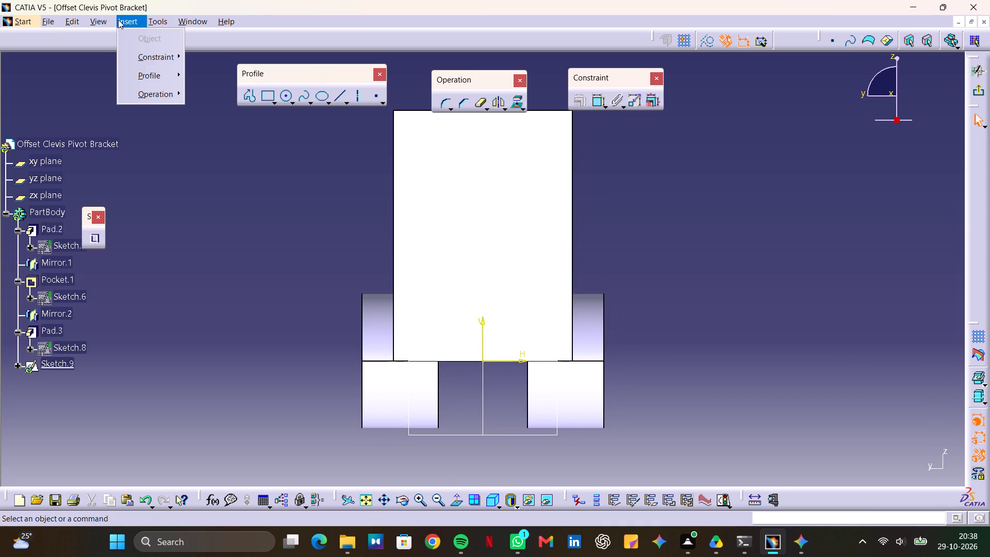
click(106, 22)
click(106, 26)
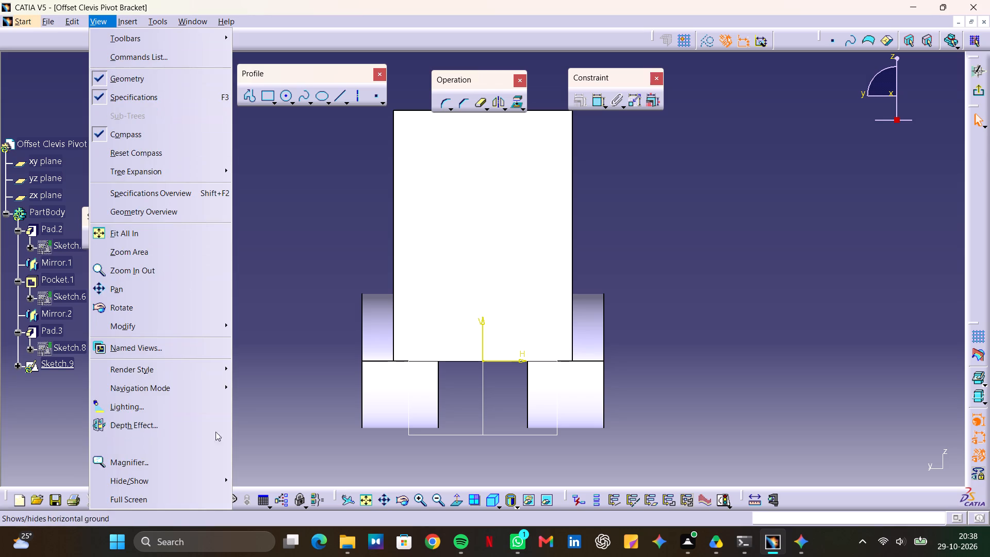
click(199, 405)
drag(287, 399, 329, 436)
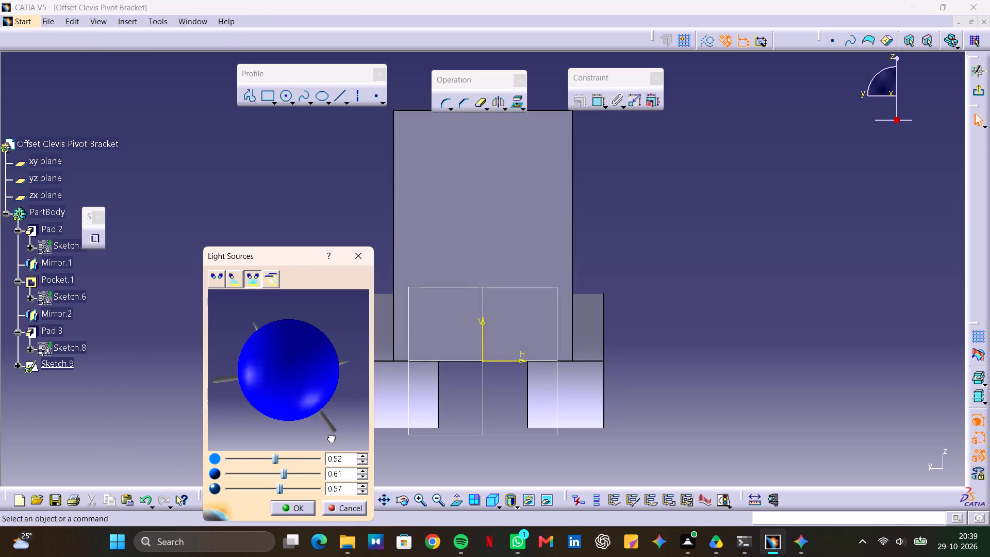
drag(329, 436, 359, 455)
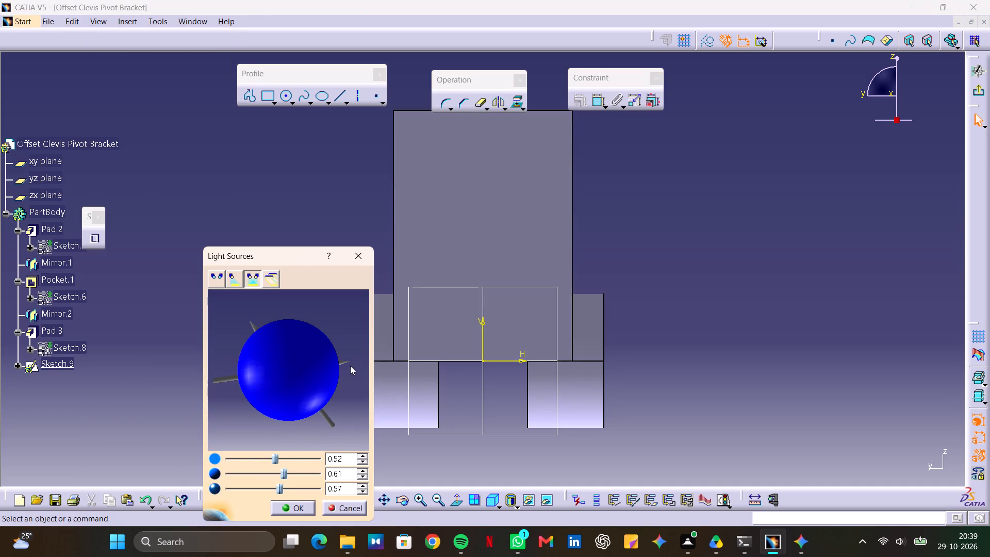
drag(342, 362, 330, 359)
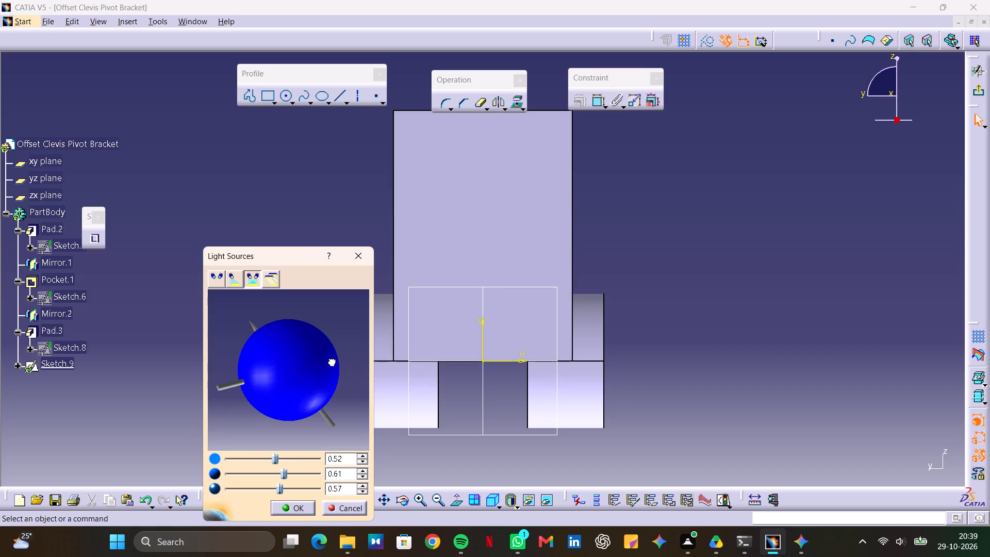
drag(330, 359, 335, 356)
drag(253, 329, 259, 334)
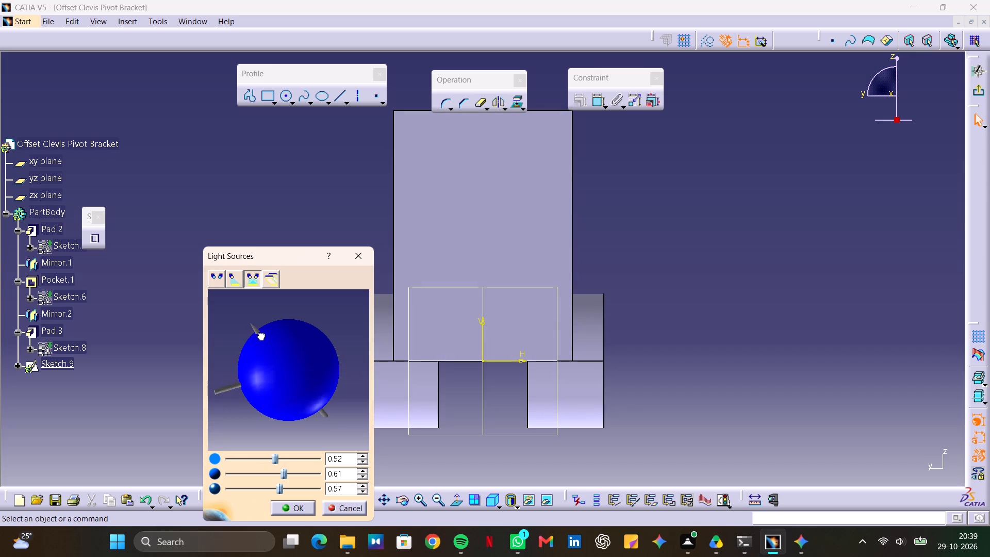
drag(259, 334, 274, 357)
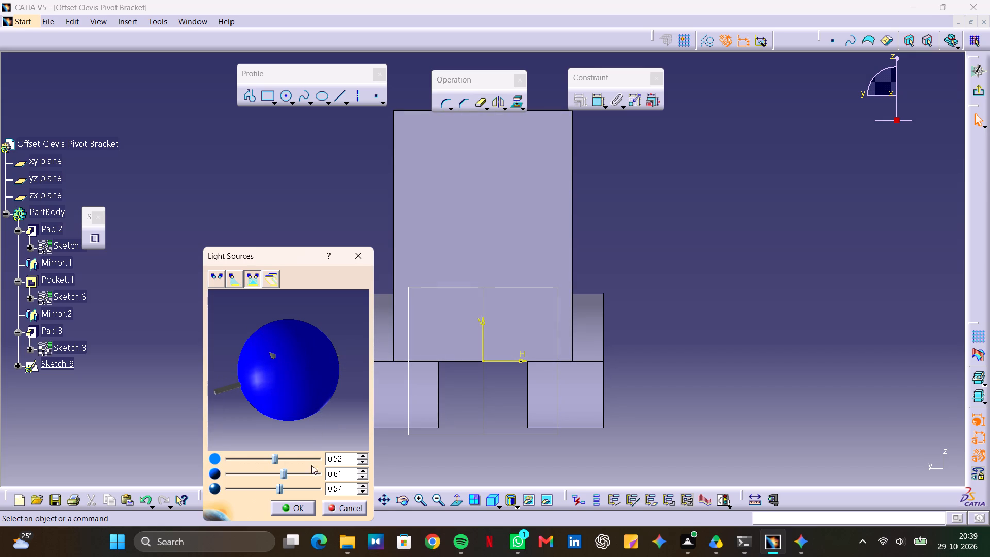
click(304, 507)
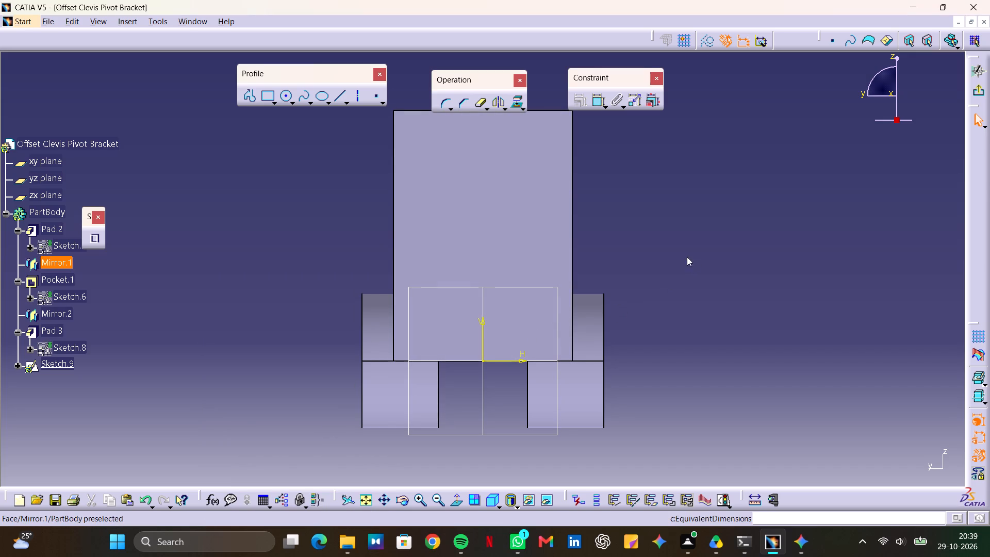
Sketch a rectangle about 18.5 mm wide and 38 mm high, rising from the horizontal axis and roughly centred on the vertical axis.
click(263, 101)
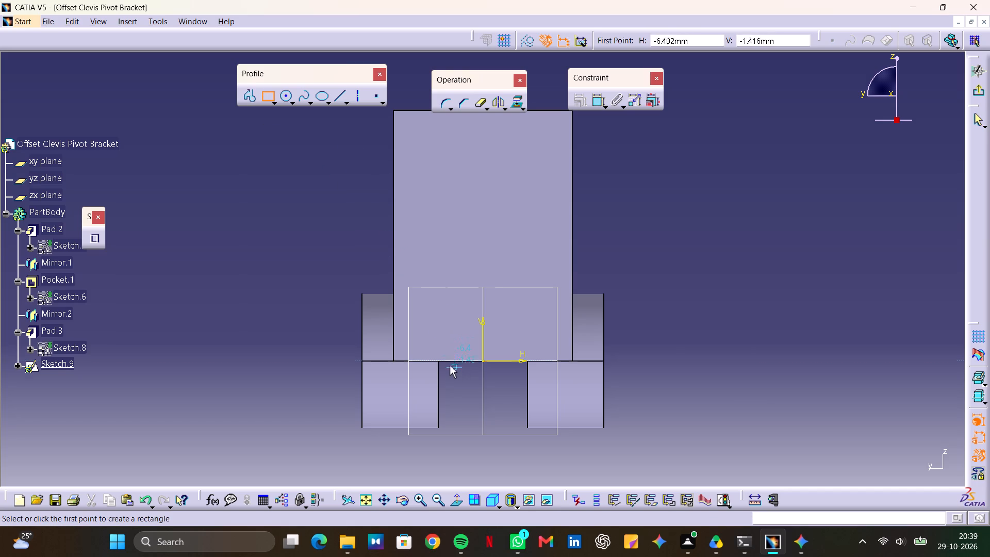
click(440, 360)
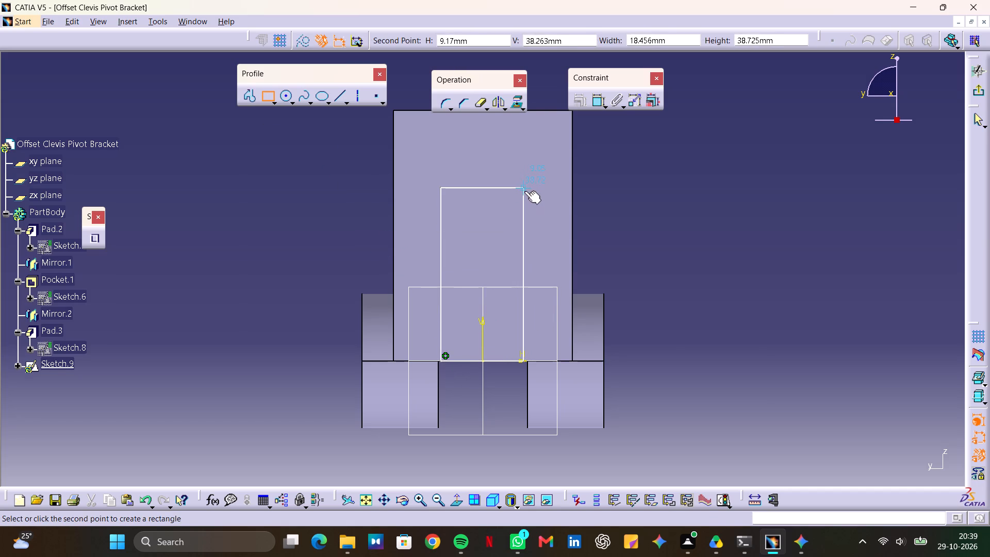
click(524, 191)
Dimension the length of the rectangle's vertical side and set it to 25 mm.
click(599, 99)
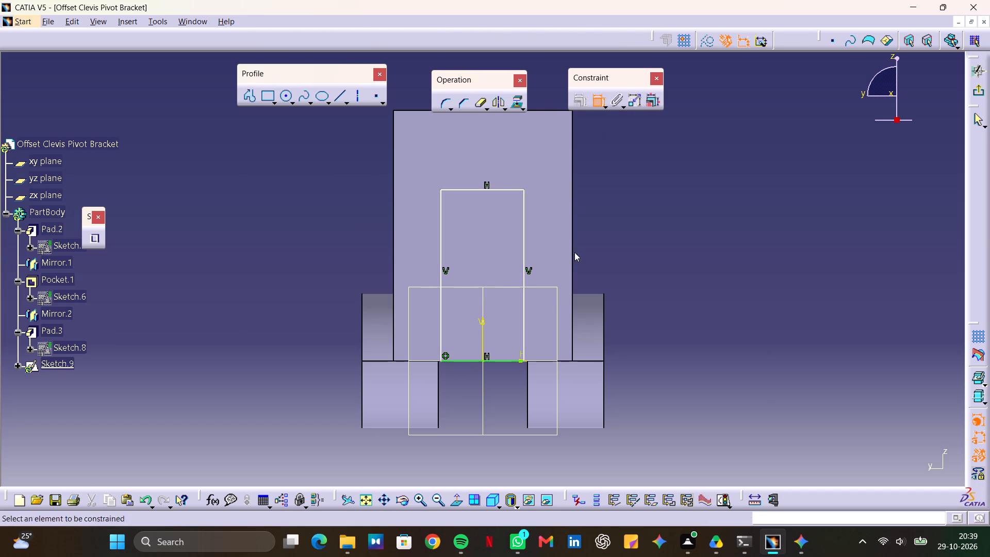
click(522, 332)
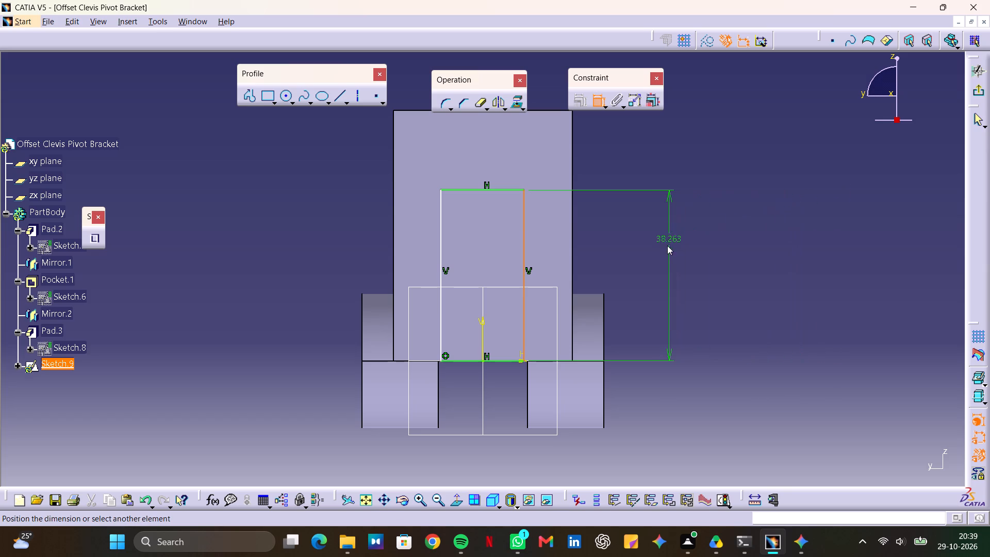
click(669, 259)
double_click(676, 255)
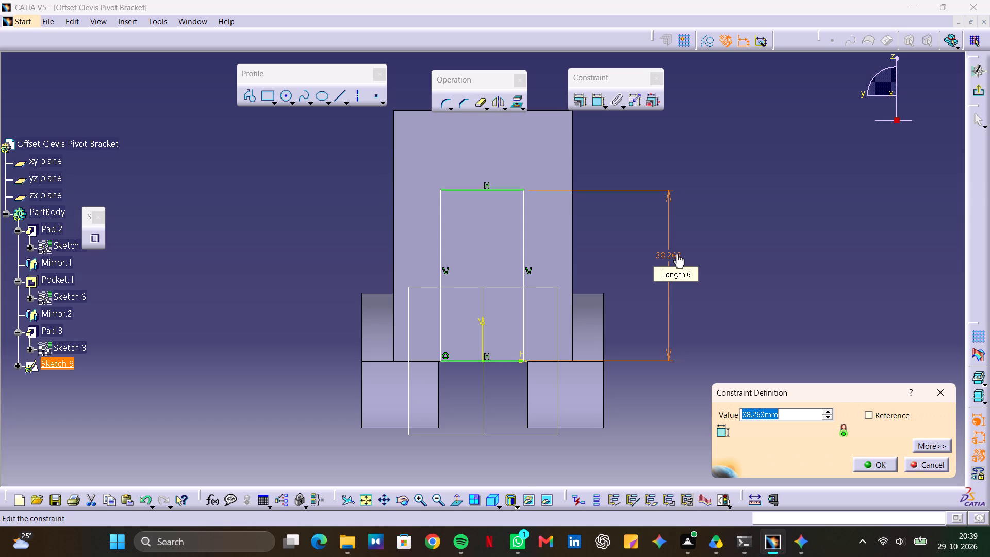
key(2)
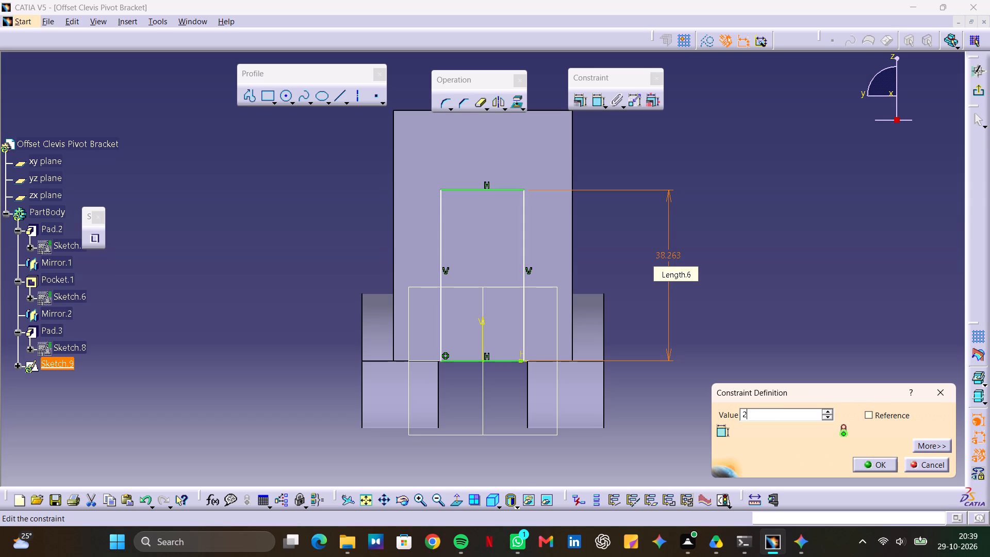
key(5)
key(Return)
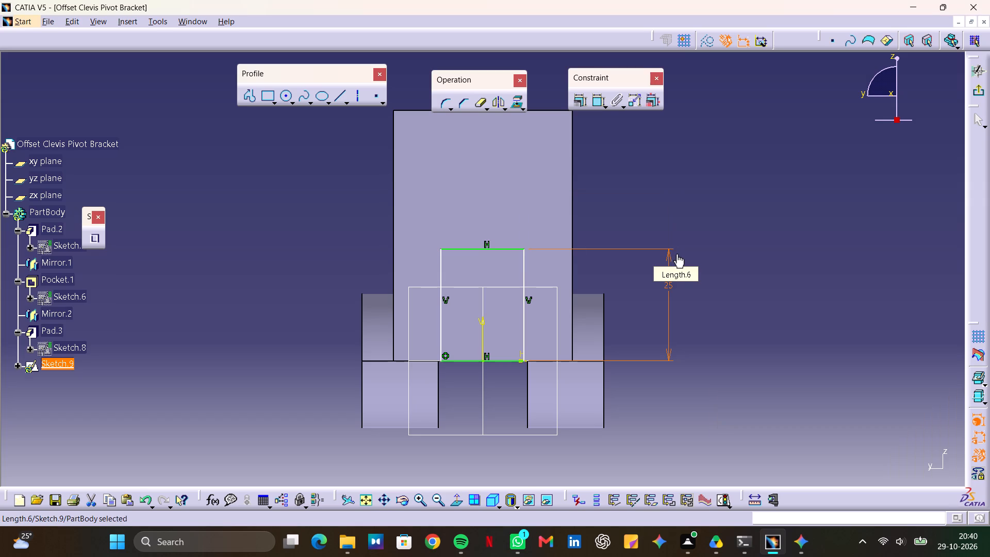
click(695, 277)
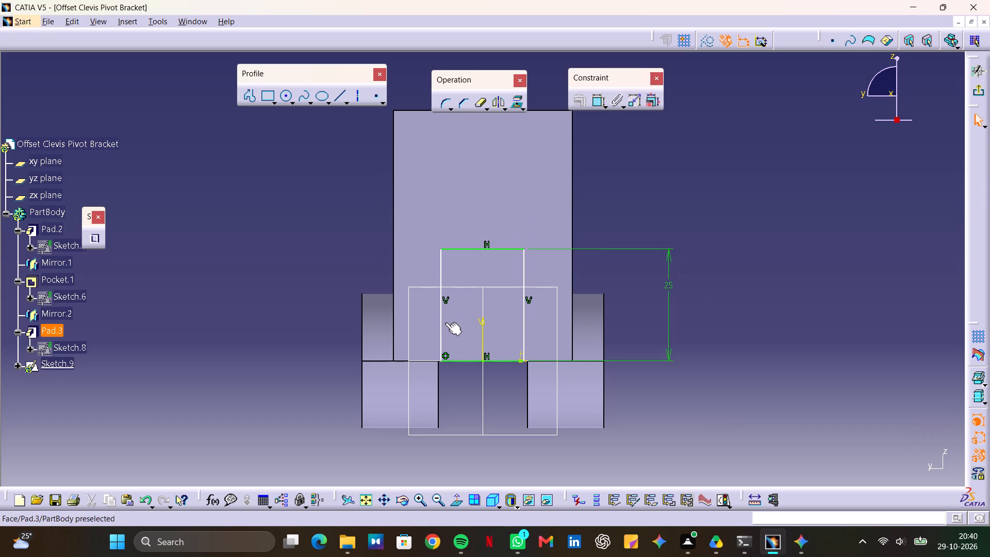
Constrain the rectangle's two vertical sides to be symmetric about the vertical axis.
click(441, 323)
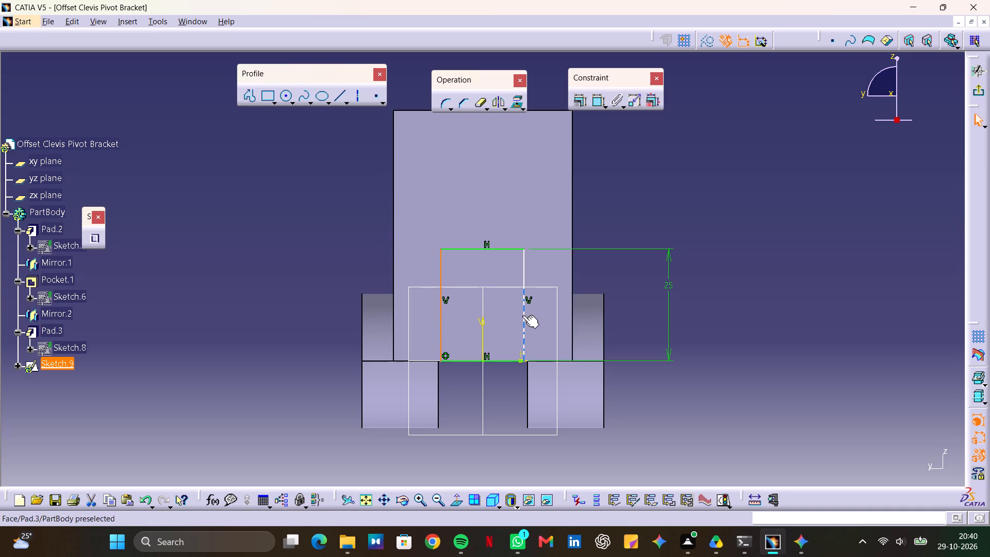
ctrl+click(523, 314)
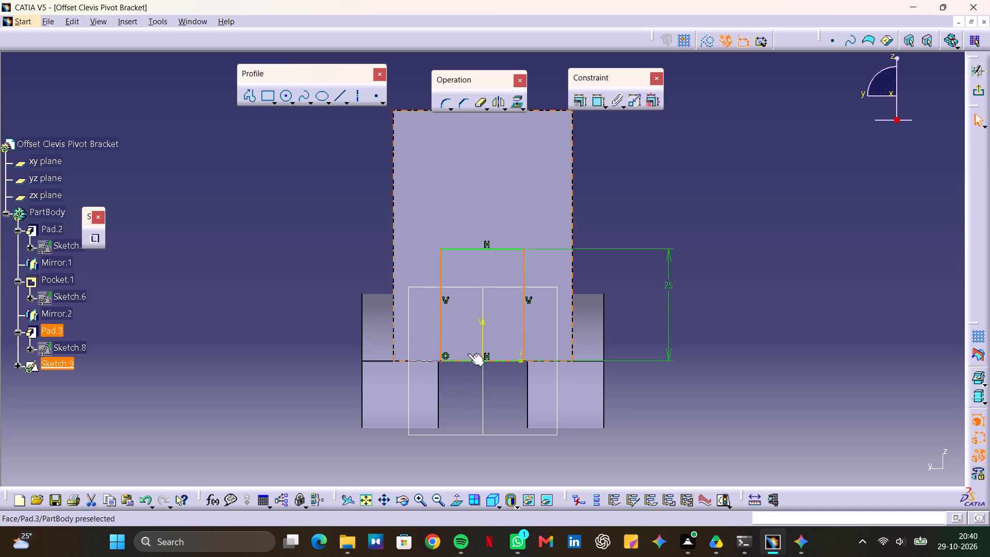
ctrl+click(483, 330)
click(582, 99)
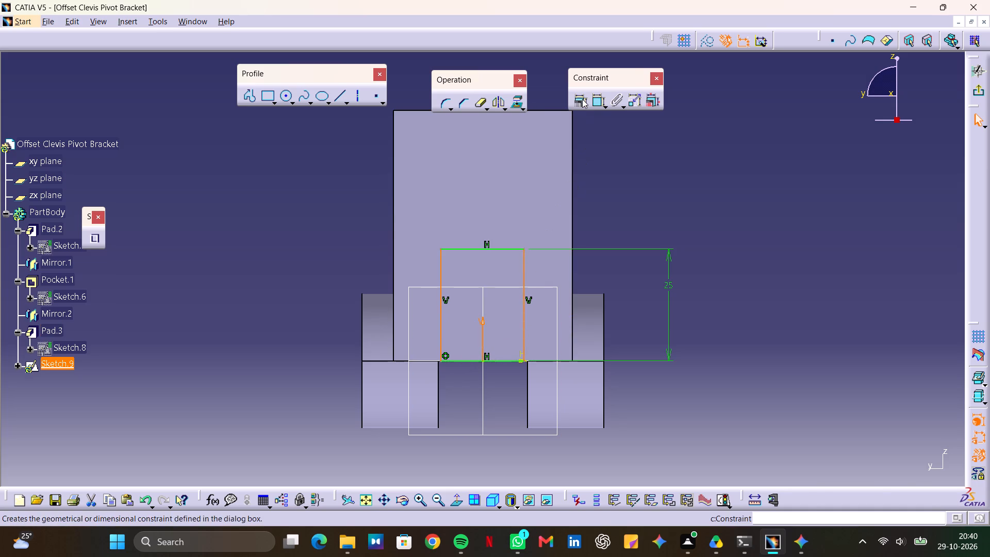
click(841, 414)
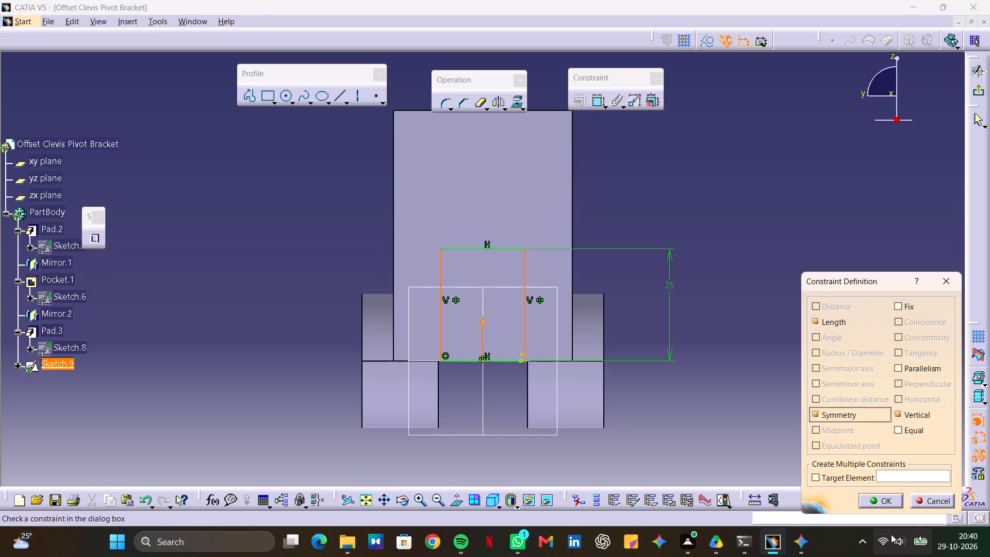
click(871, 506)
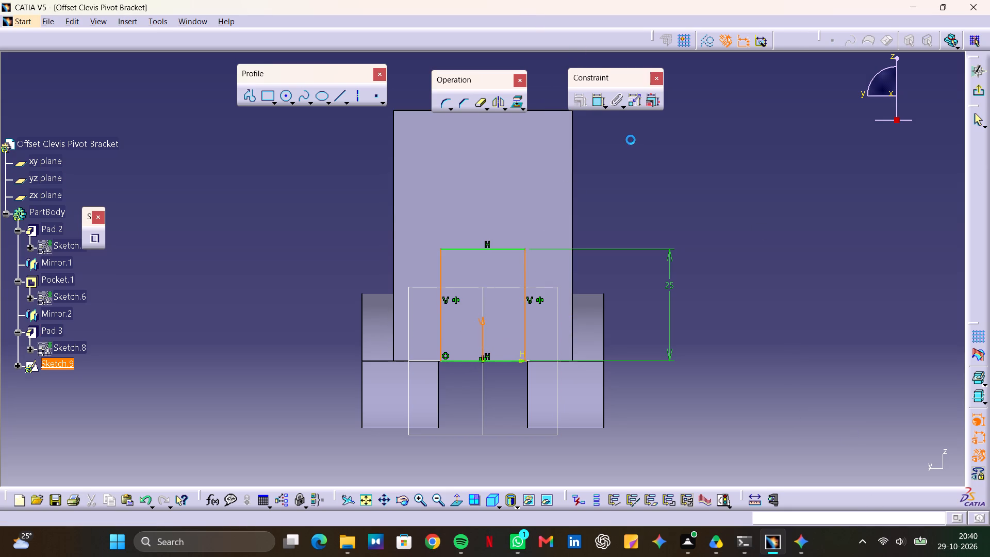
click(631, 140)
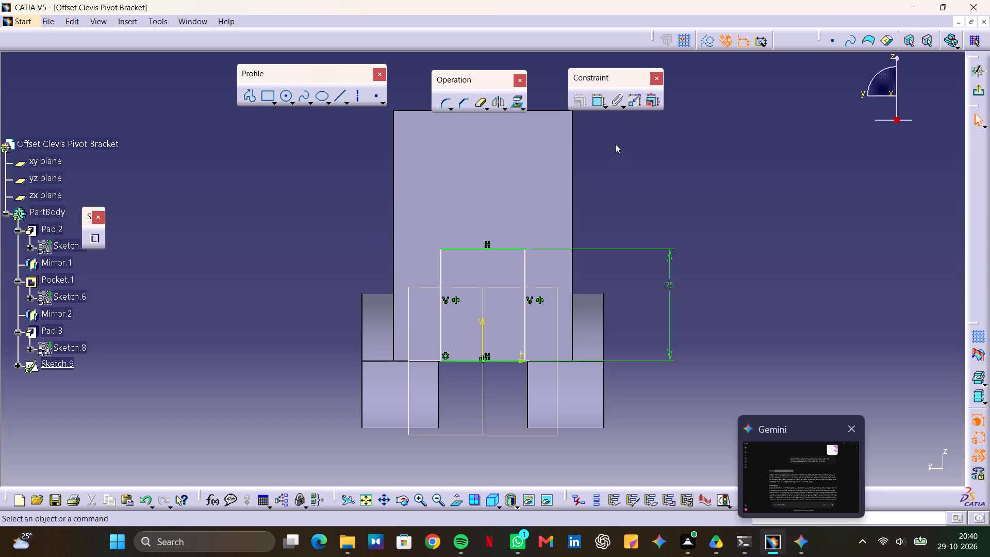
Dimension the distance from the vertical axis to one vertical side of the rectangle and set it to 10 mm.
click(596, 101)
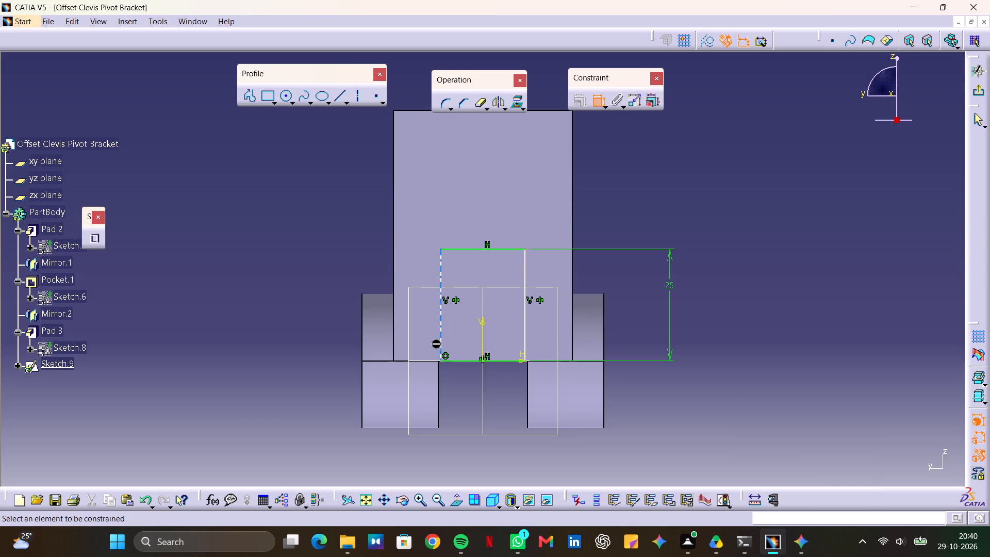
click(483, 340)
click(526, 333)
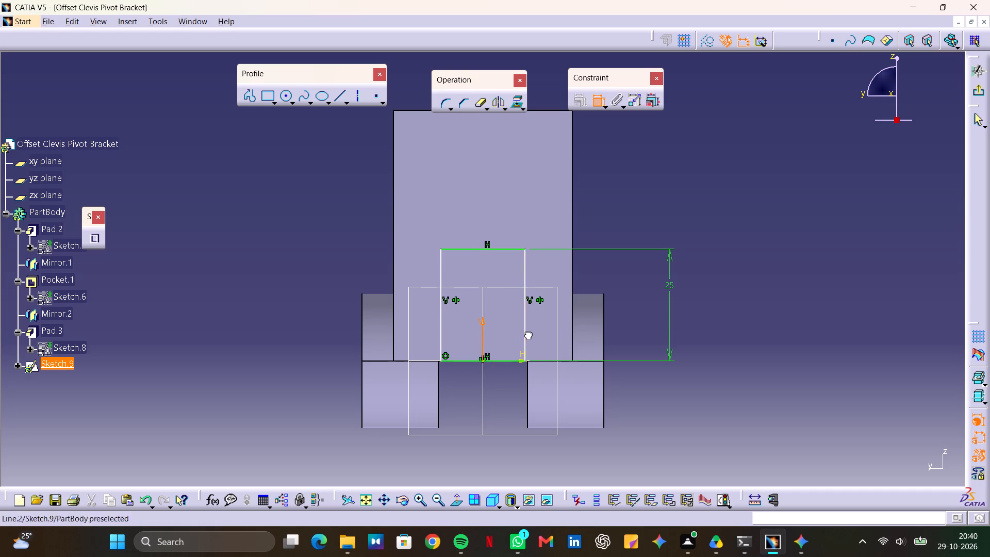
click(507, 459)
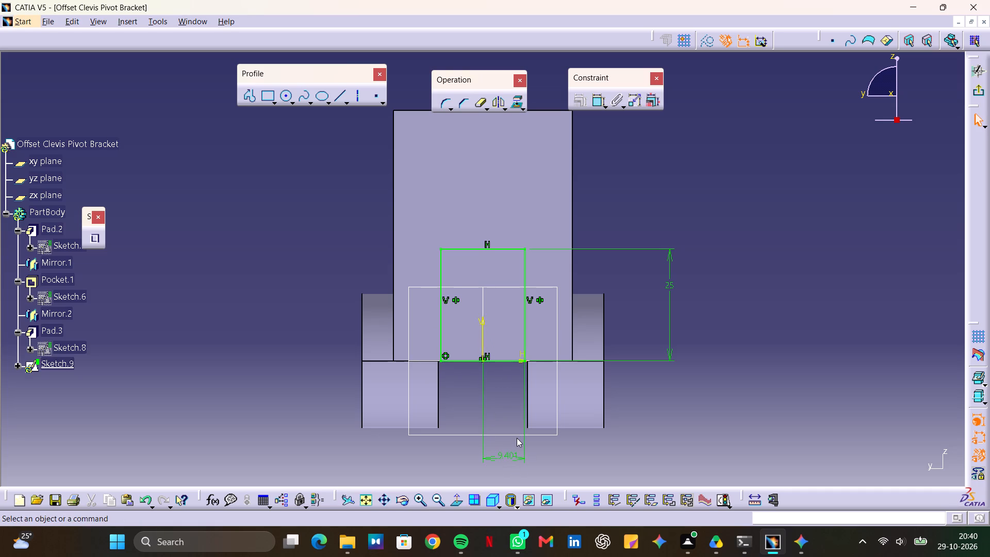
double_click(504, 455)
text(10)
key(Return)
click(792, 358)
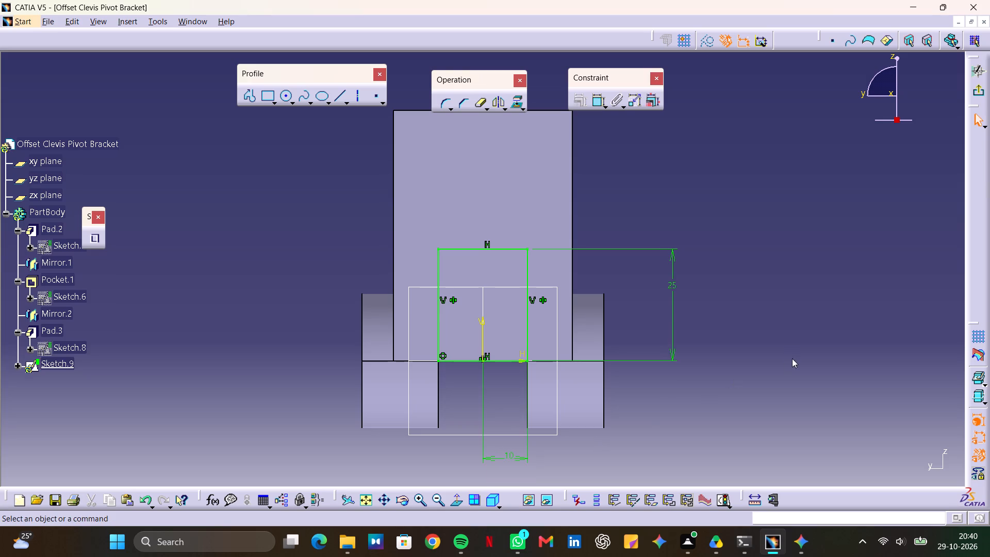
Set the rectangle's height dimension to 30 mm and exit the sketch.
double_click(669, 279)
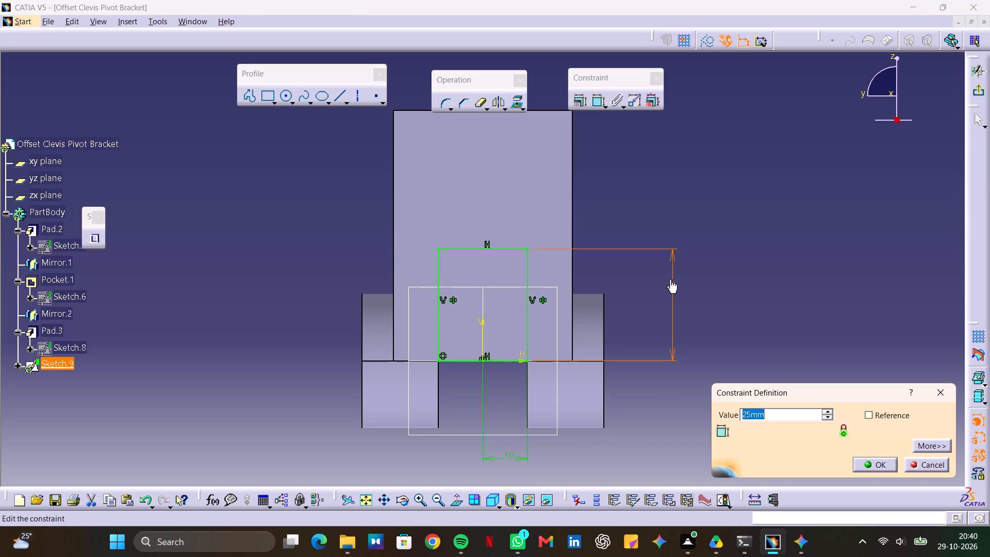
text(30)
key(Return)
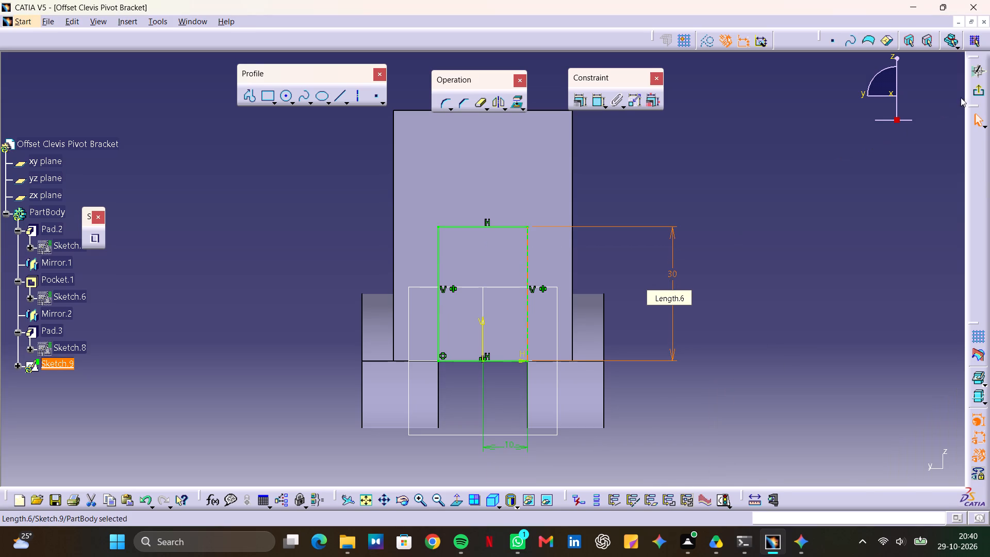
click(973, 93)
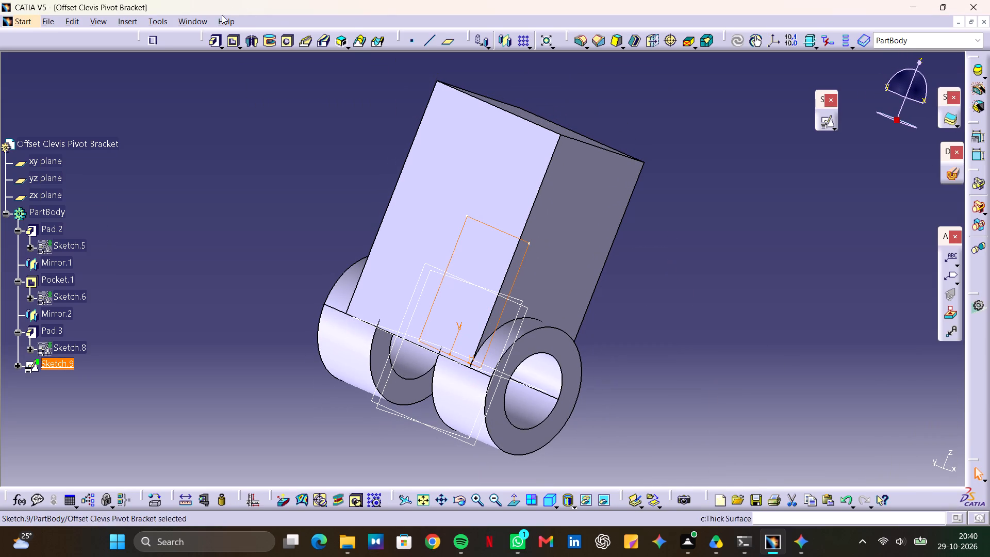
Pocket the rectangle through the arm with a 20 mm depth and mirrored extent, previewing the cut before applying it.
click(228, 37)
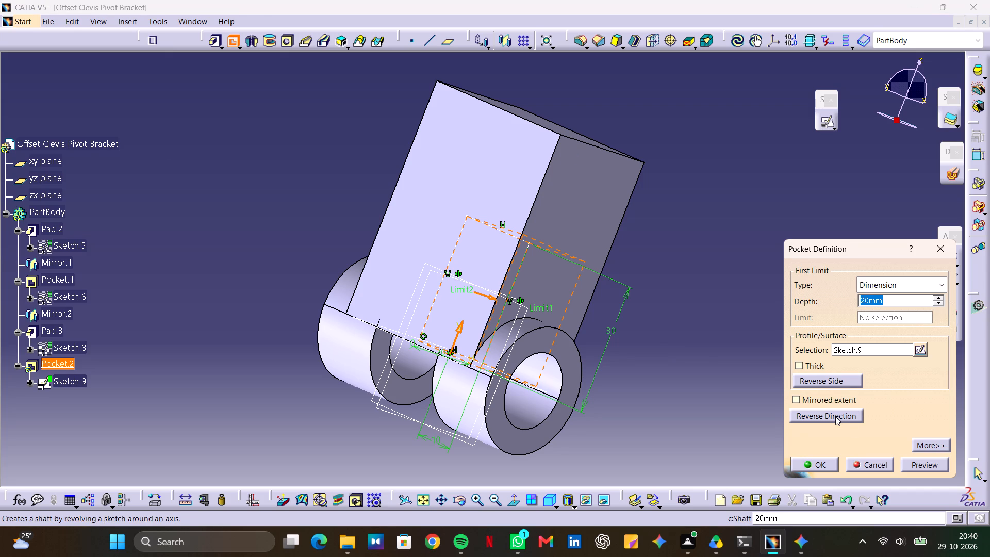
click(827, 400)
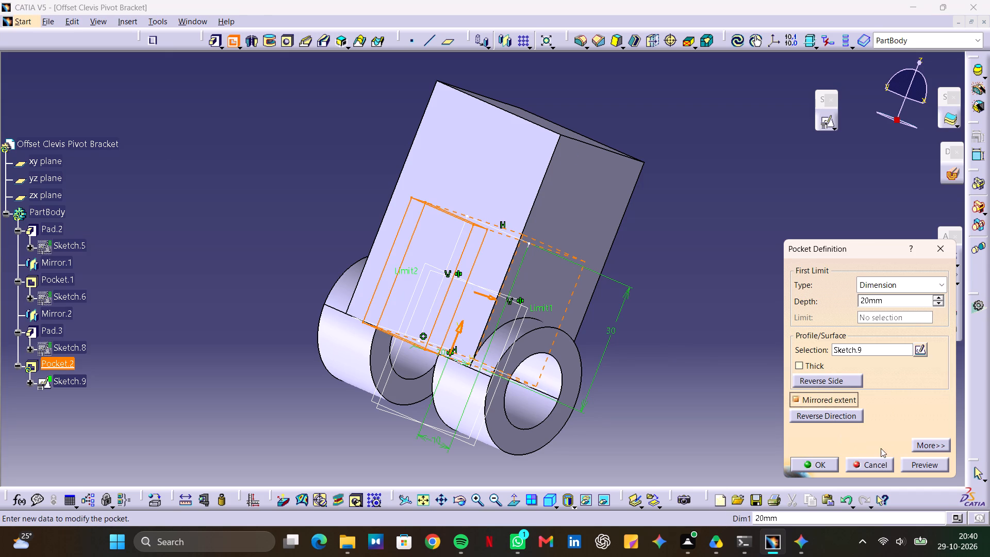
click(921, 463)
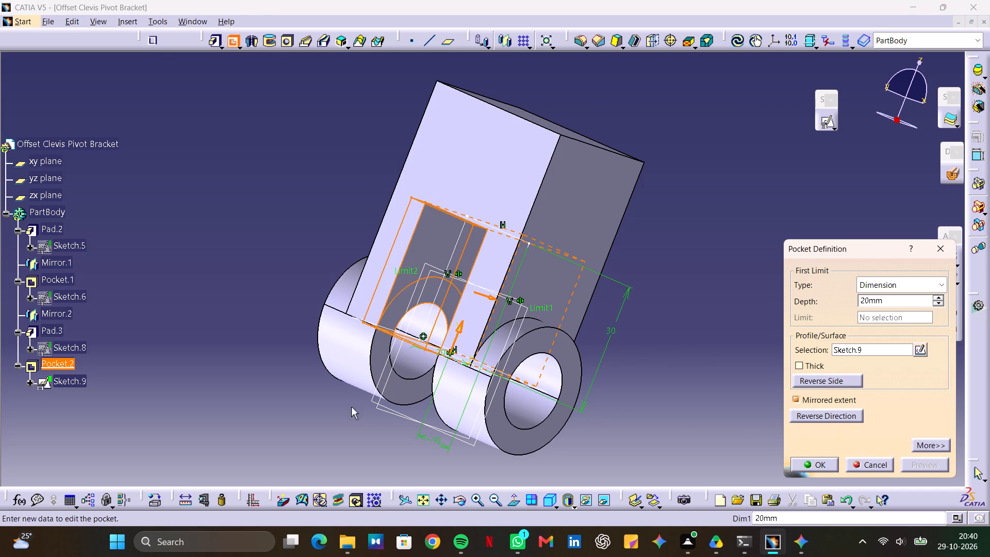
middle_drag(339, 401, 553, 445)
drag(339, 401, 553, 445)
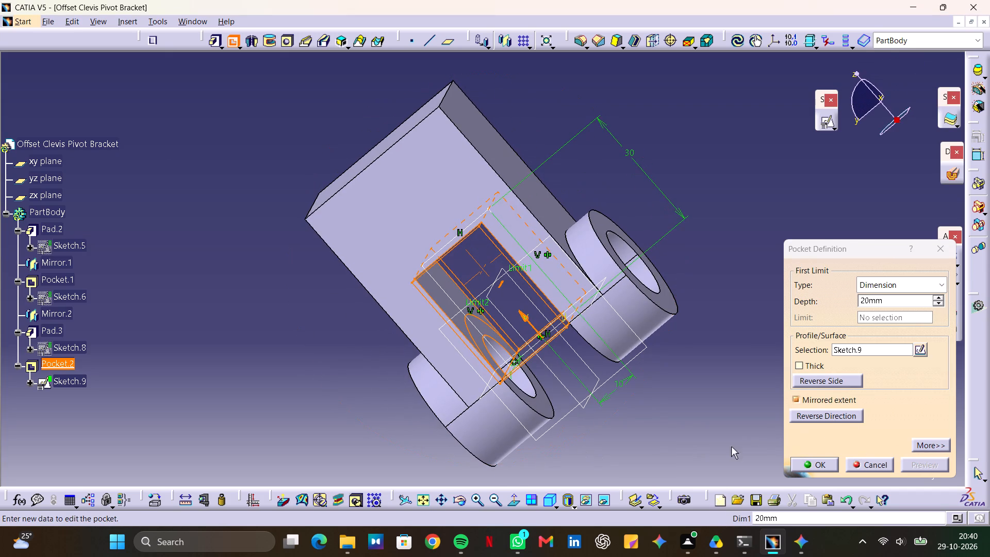
click(818, 463)
click(734, 312)
Examine the slotted arm and the two bosses from several angles.
middle_drag(715, 338, 719, 350)
drag(715, 338, 719, 350)
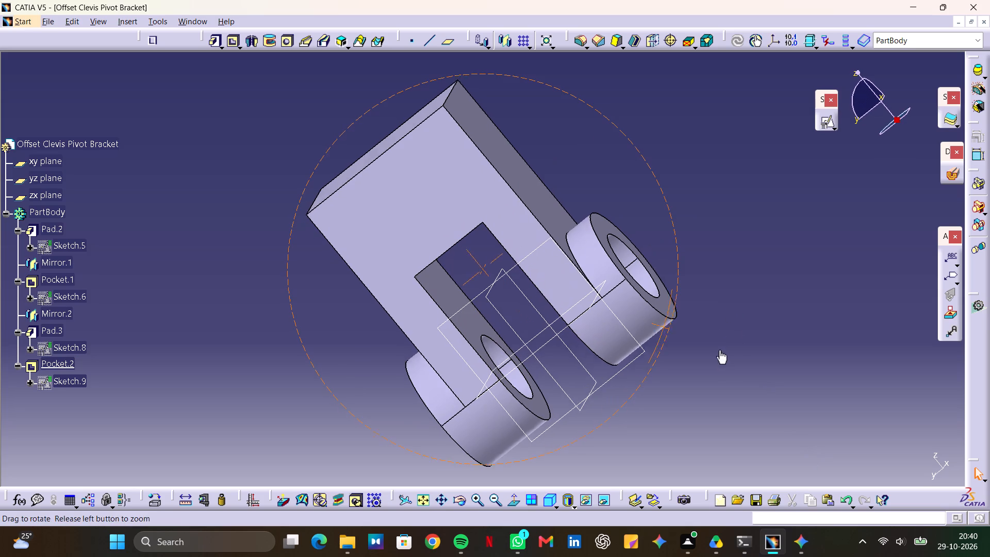
middle_drag(719, 350, 591, 458)
drag(719, 350, 591, 458)
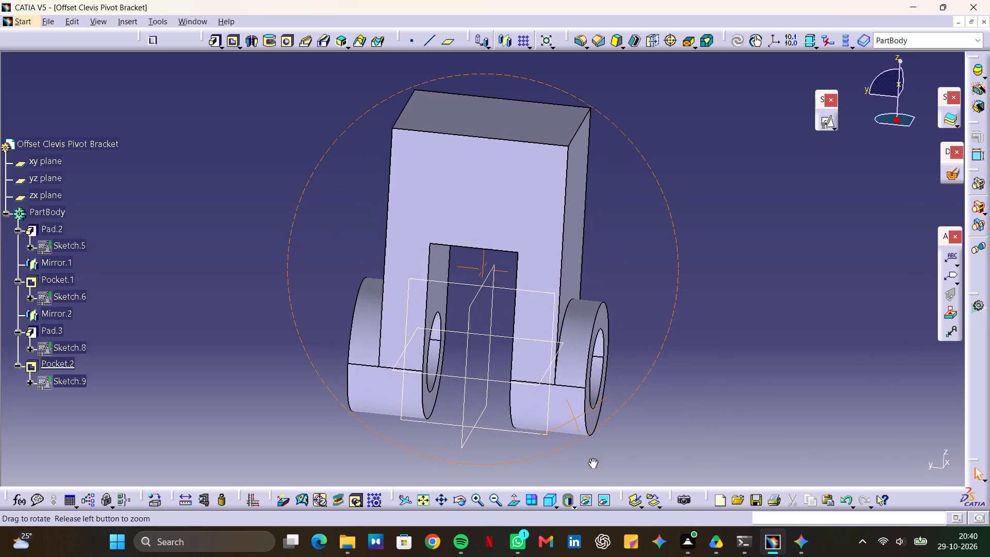
drag(591, 458, 621, 461)
middle_drag(591, 458, 621, 461)
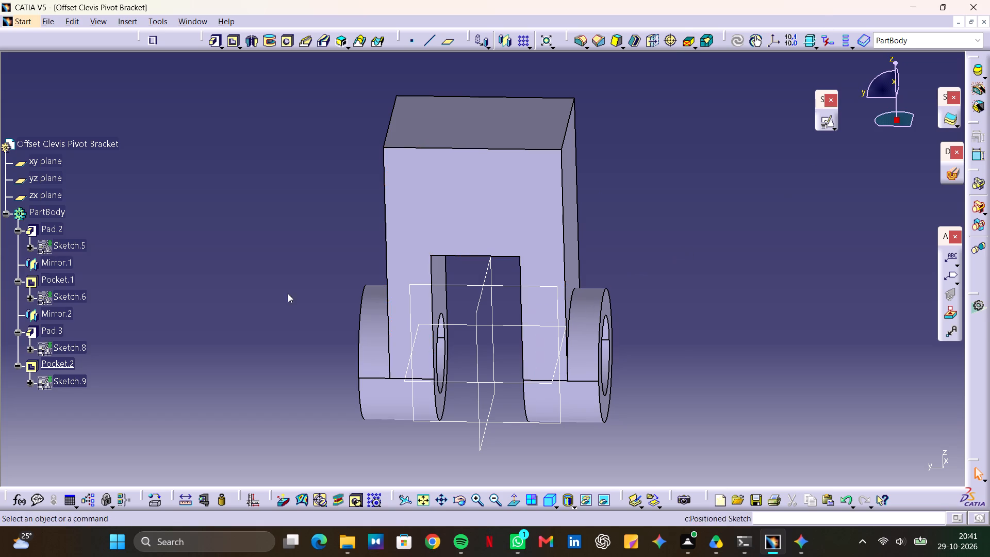
middle_drag(288, 293, 520, 31)
drag(288, 293, 520, 31)
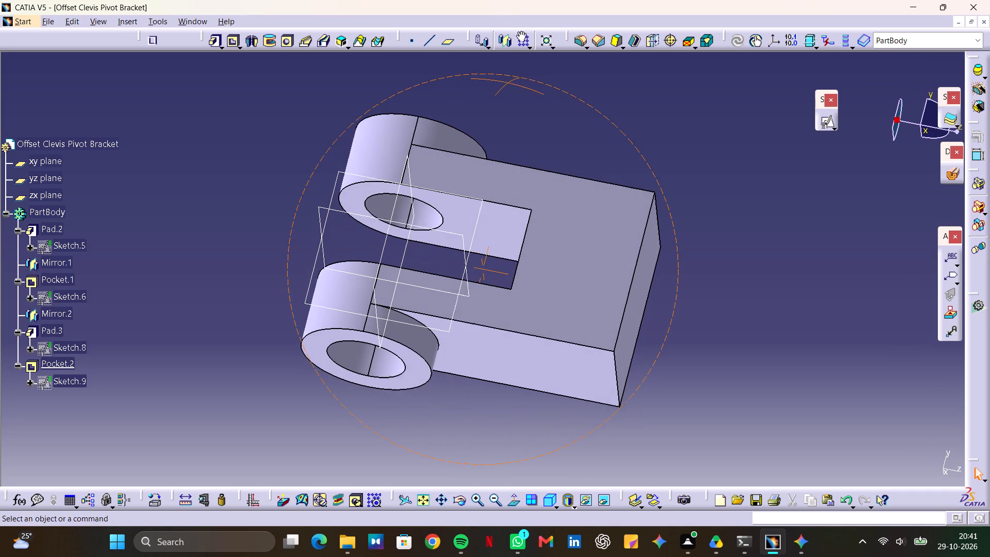
drag(520, 31, 523, 36)
middle_drag(520, 31, 523, 36)
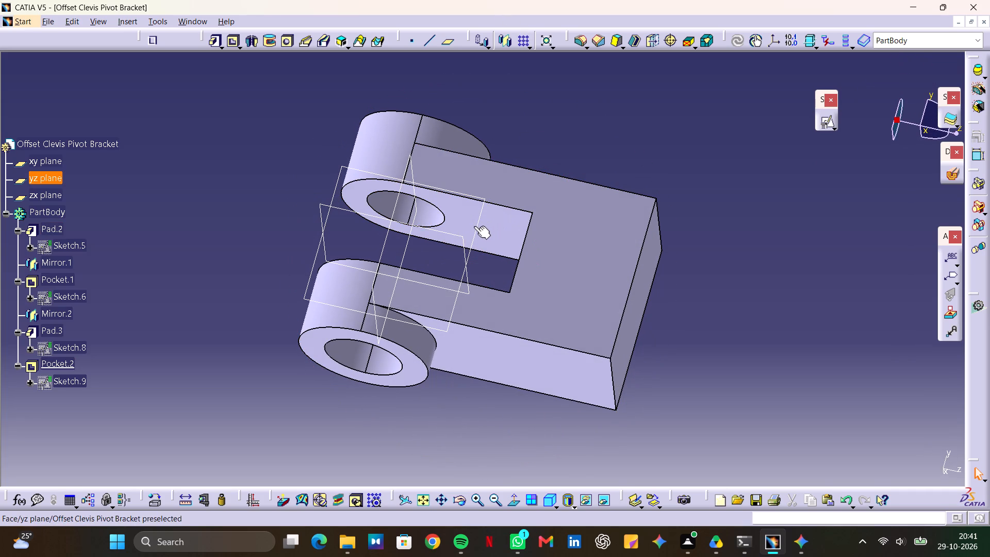
click(478, 223)
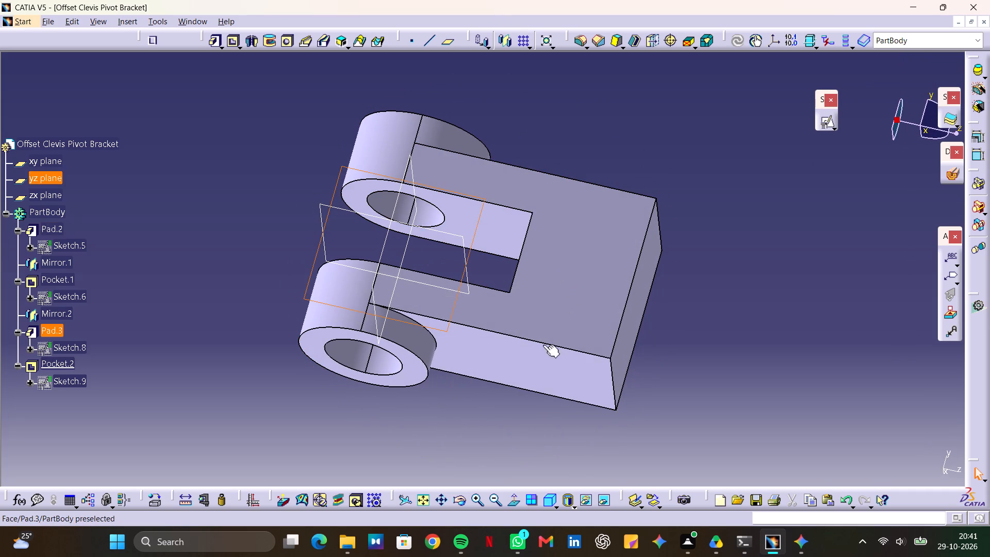
click(800, 183)
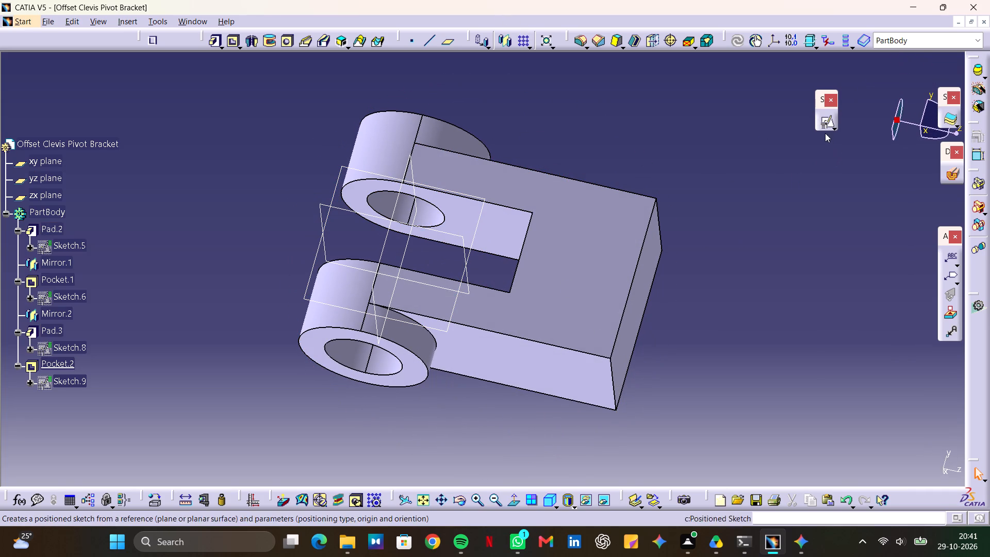
Create a positioned sketch on the yz plane with its H direction reversed.
click(822, 125)
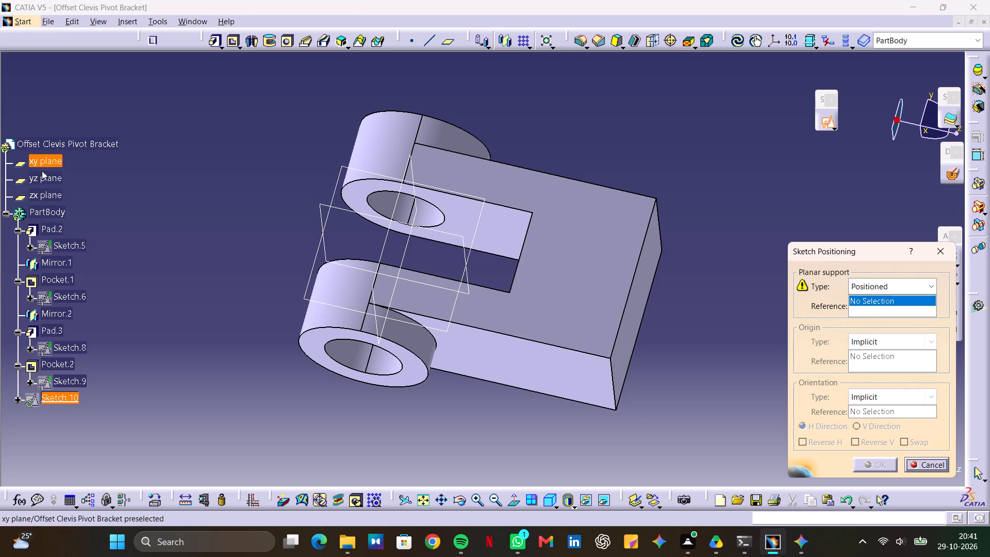
click(41, 178)
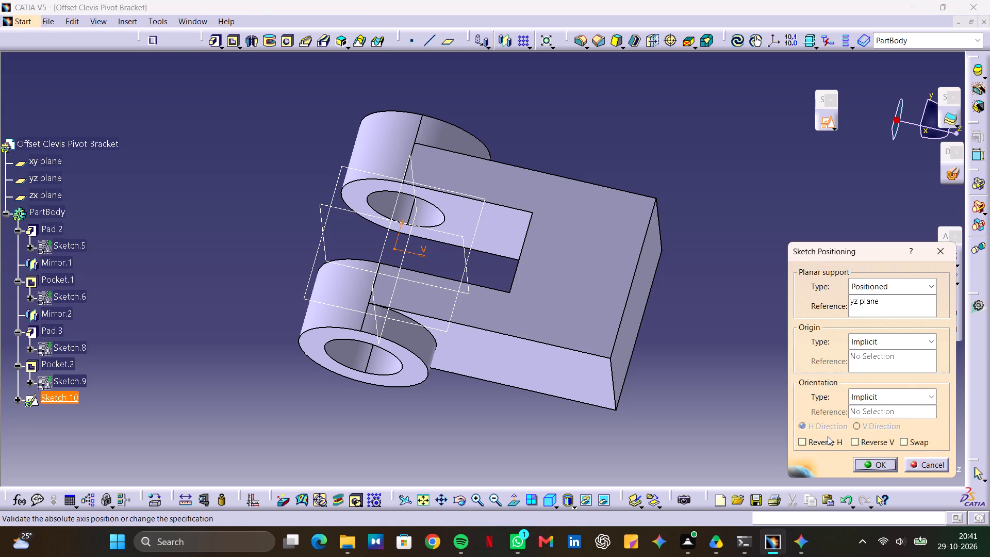
click(816, 437)
click(880, 461)
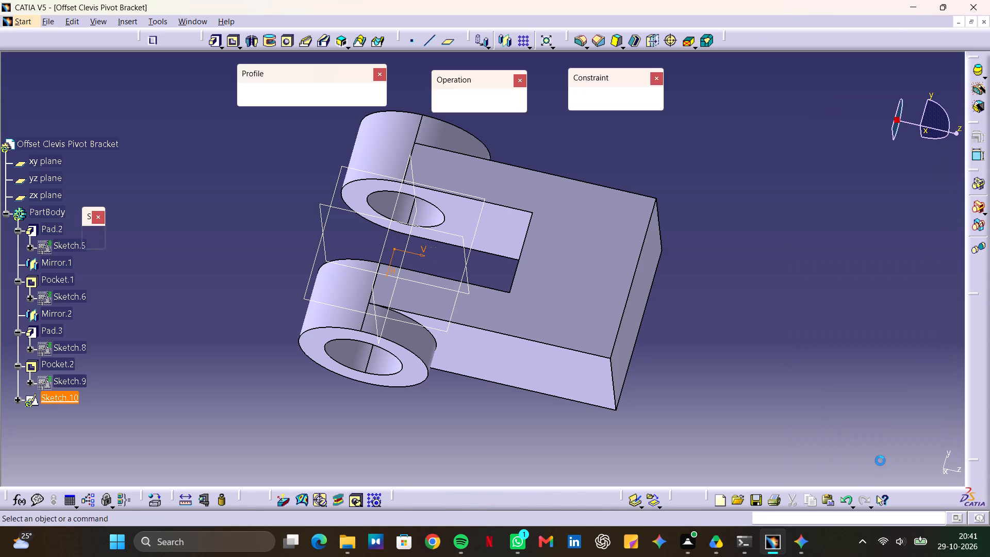
Sketch a circle about 44 mm in diameter centred on the vertical axis above the arm, about 70 mm from the origin.
ctrl+middle_drag(564, 221, 569, 261)
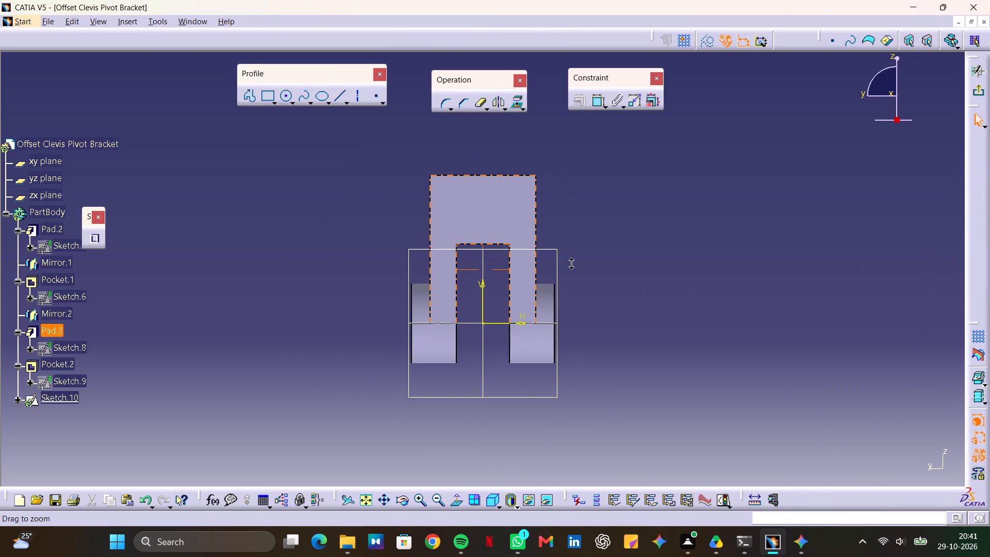
ctrl+middle_drag(569, 261, 569, 240)
middle_drag(559, 203, 564, 285)
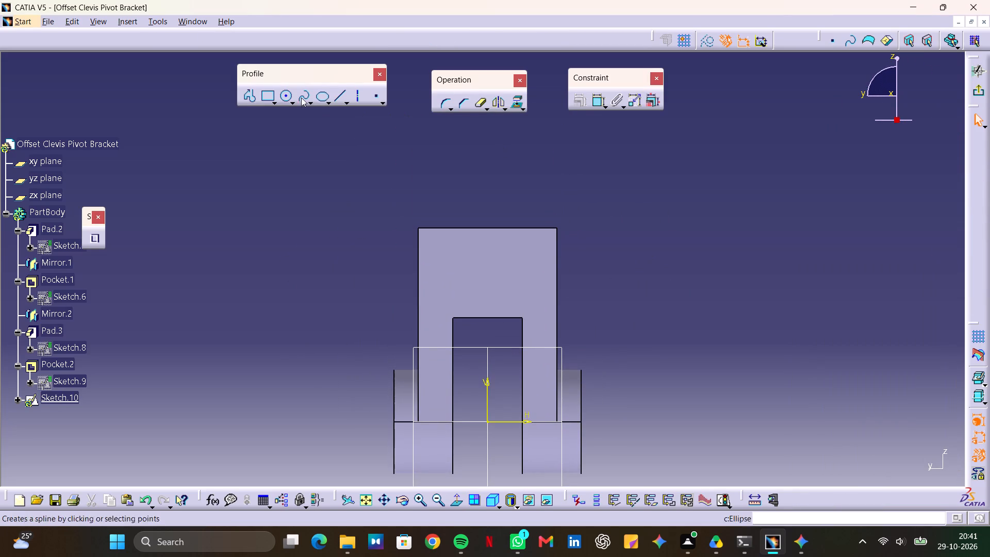
click(282, 94)
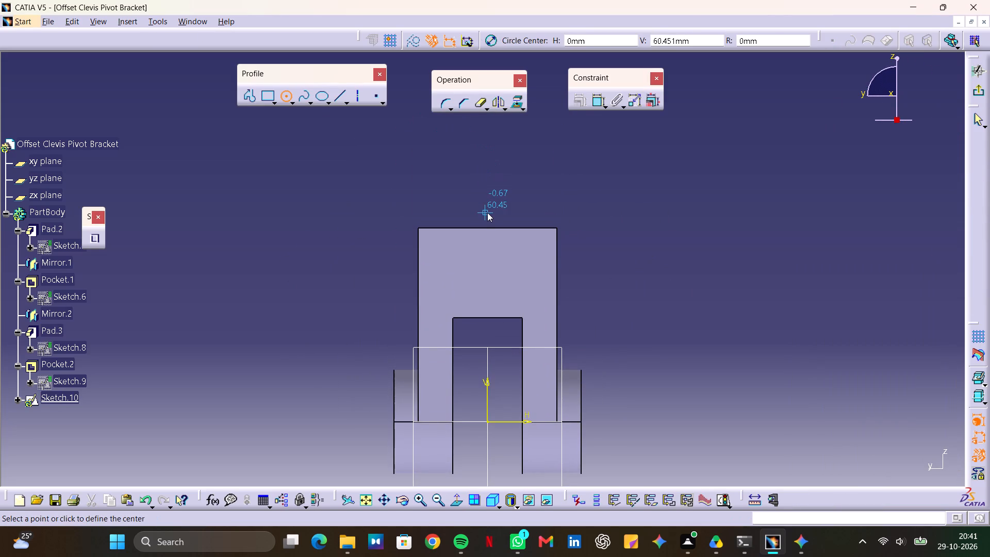
click(487, 176)
click(562, 191)
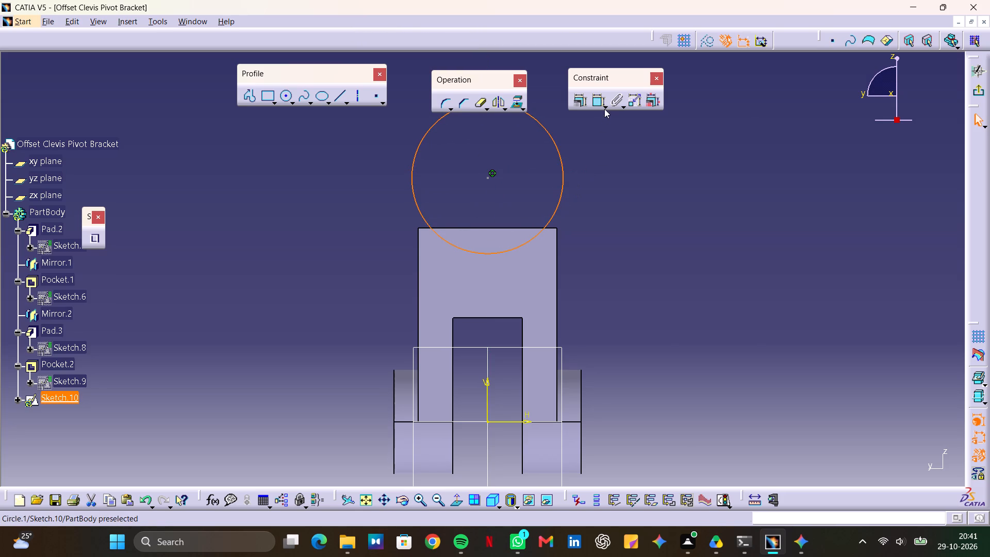
Dimension the circle's diameter and set it to 65 mm.
click(599, 99)
click(633, 195)
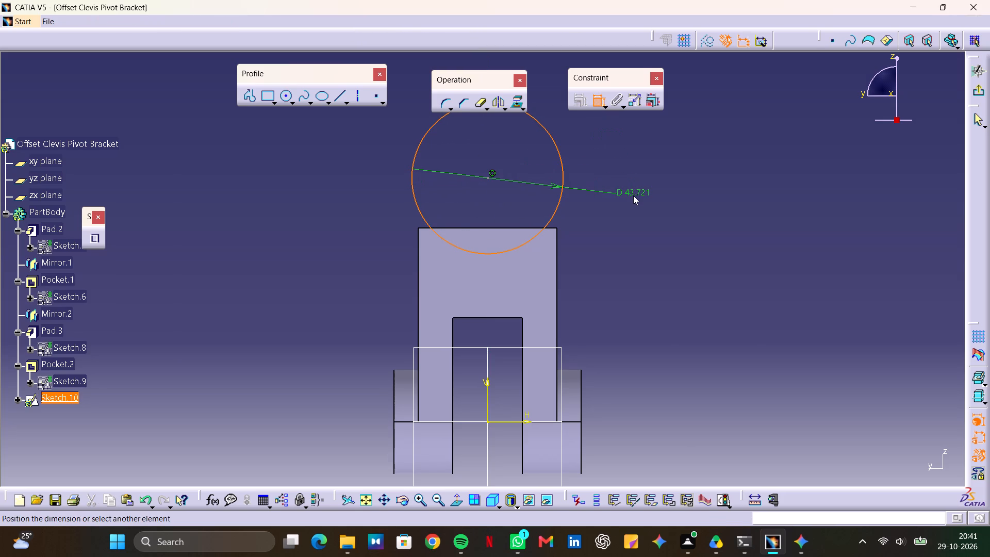
double_click(633, 194)
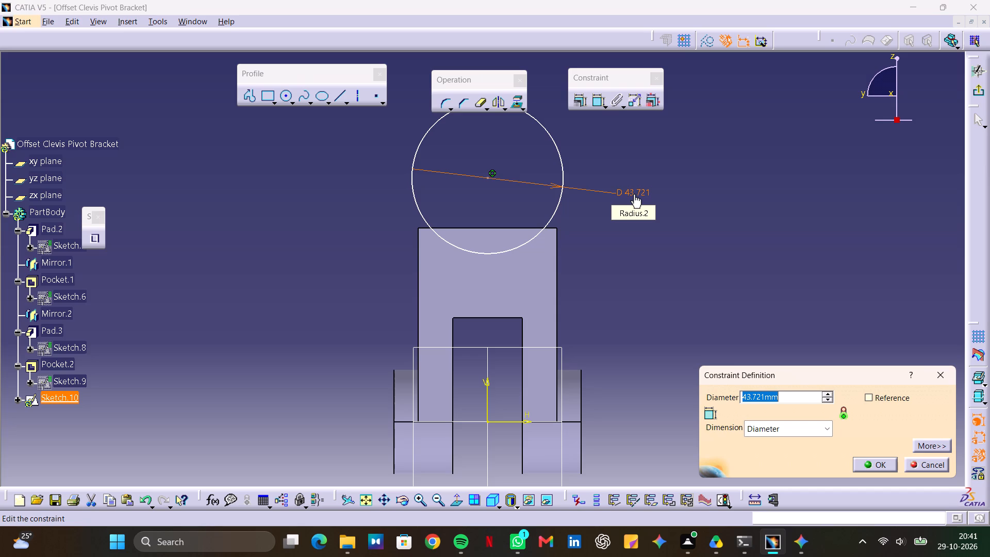
text(65)
key(Return)
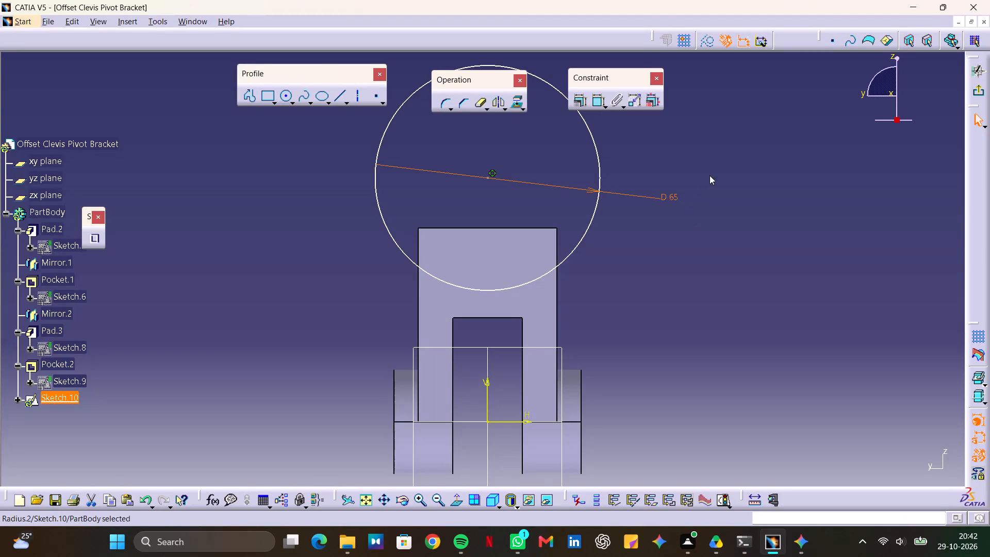
Dimension the circle's centre from the arm's top edge, set the distance to 24 mm, and finish the sketch.
click(596, 106)
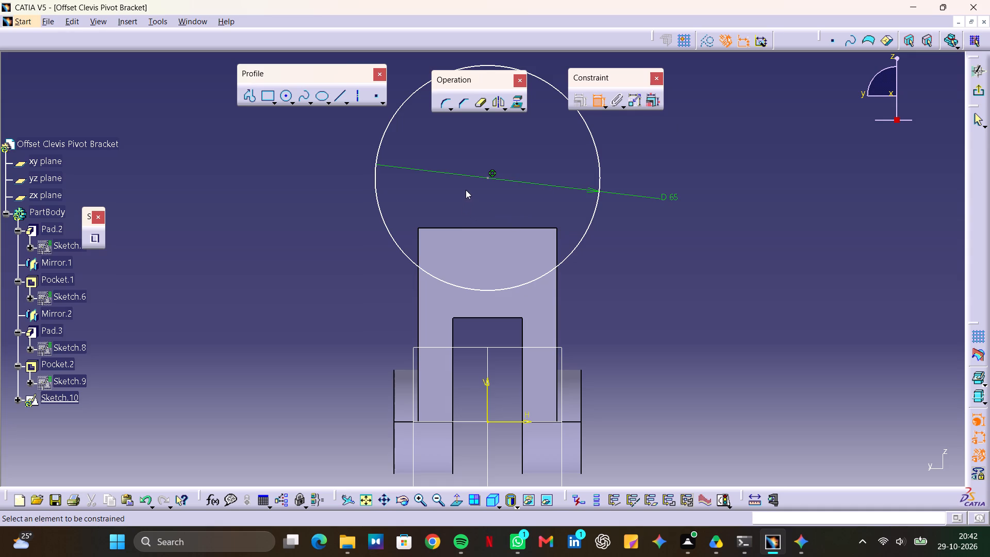
click(487, 176)
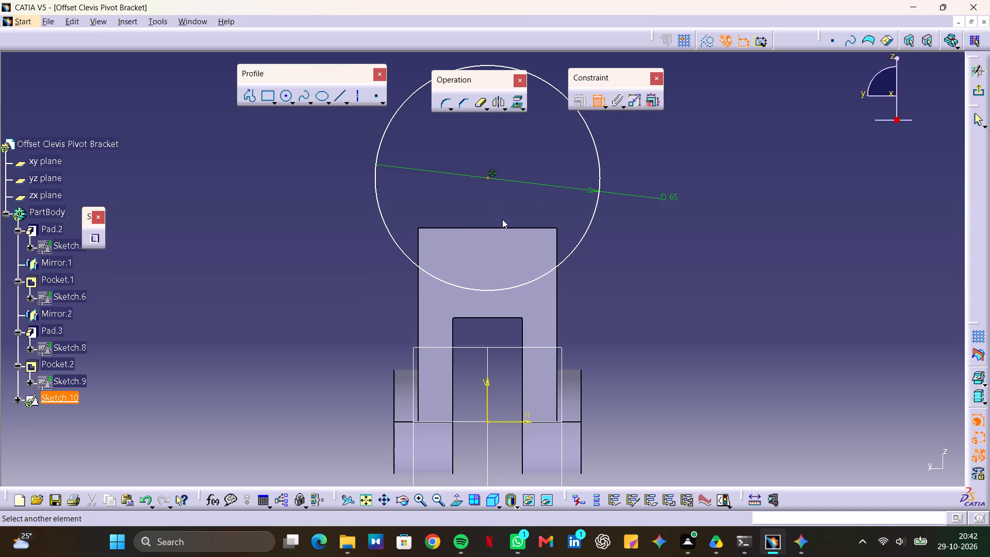
click(503, 227)
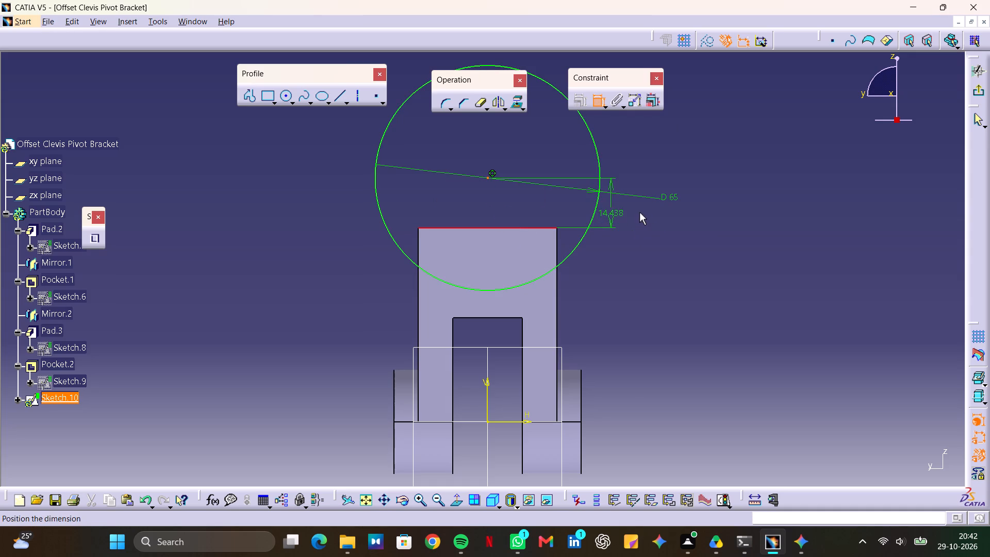
click(638, 212)
drag(618, 209, 635, 256)
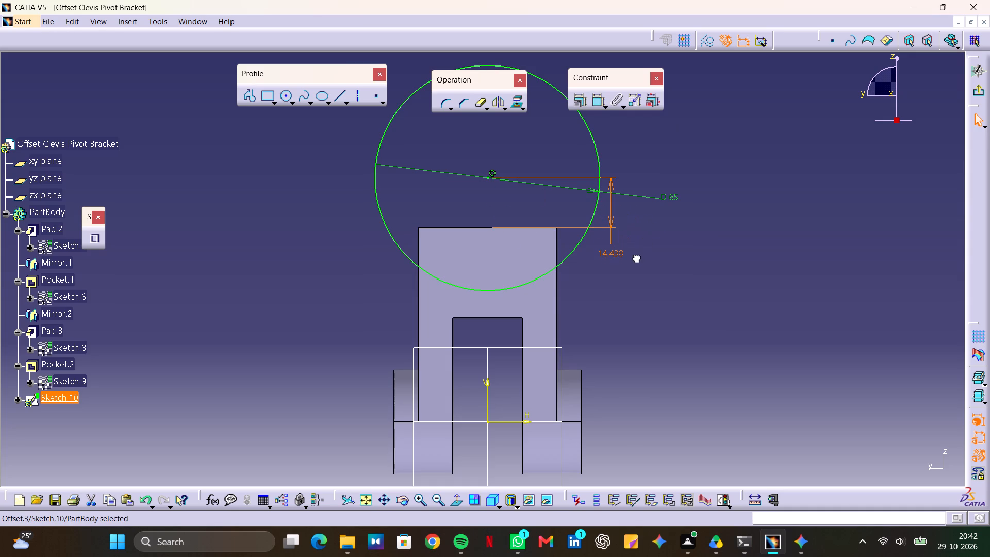
drag(635, 256, 633, 257)
double_click(613, 257)
text(24)
key(Return)
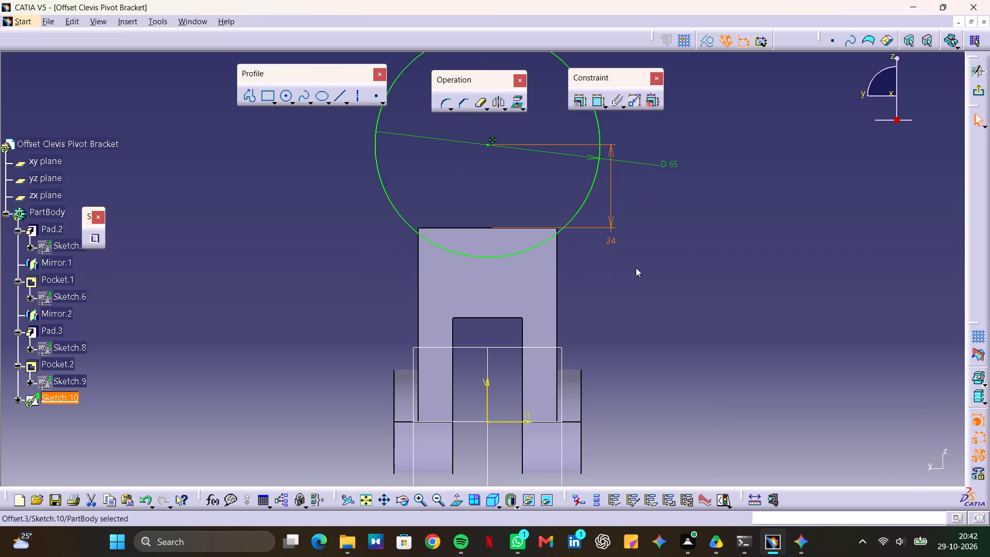
click(723, 236)
ctrl+middle_drag(491, 159, 486, 201)
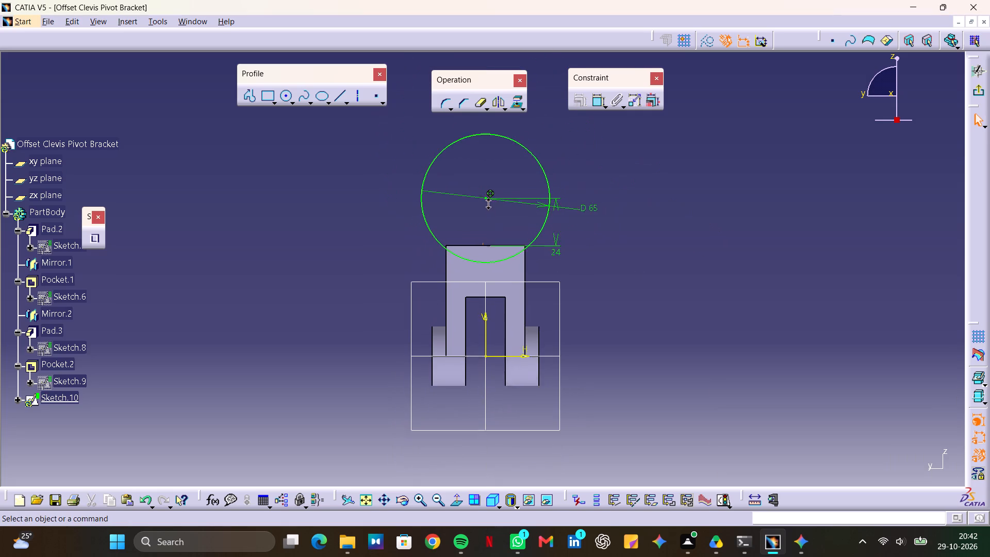
ctrl+middle_drag(486, 201, 486, 196)
middle_drag(486, 196, 486, 257)
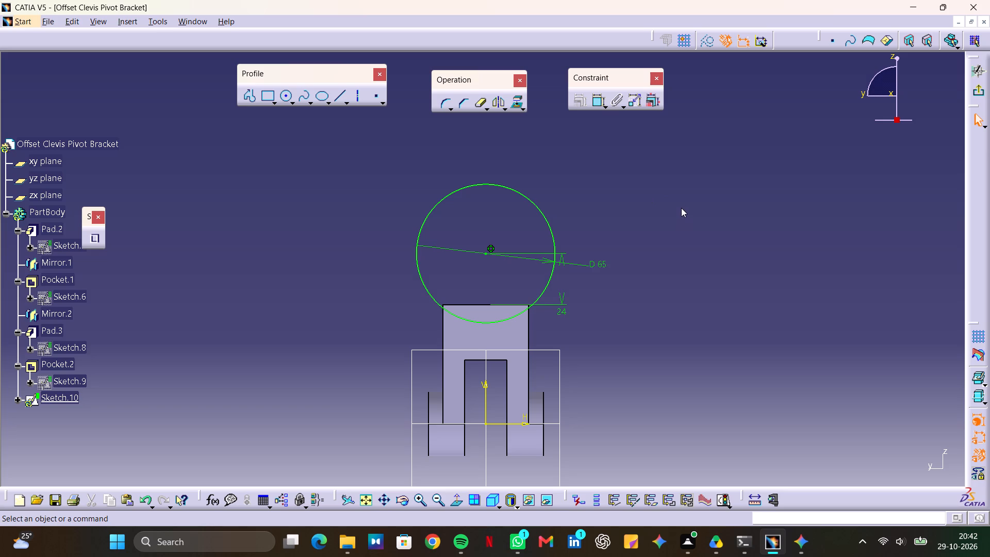
click(974, 89)
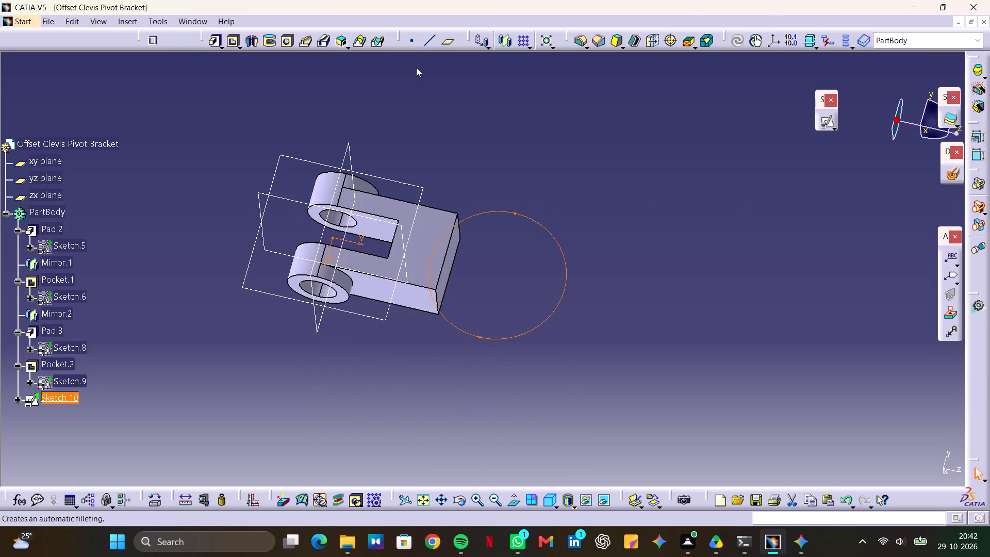
Pad the 65 mm circle with a first limit of 21 mm and a second limit of 60-21 mm.
click(213, 41)
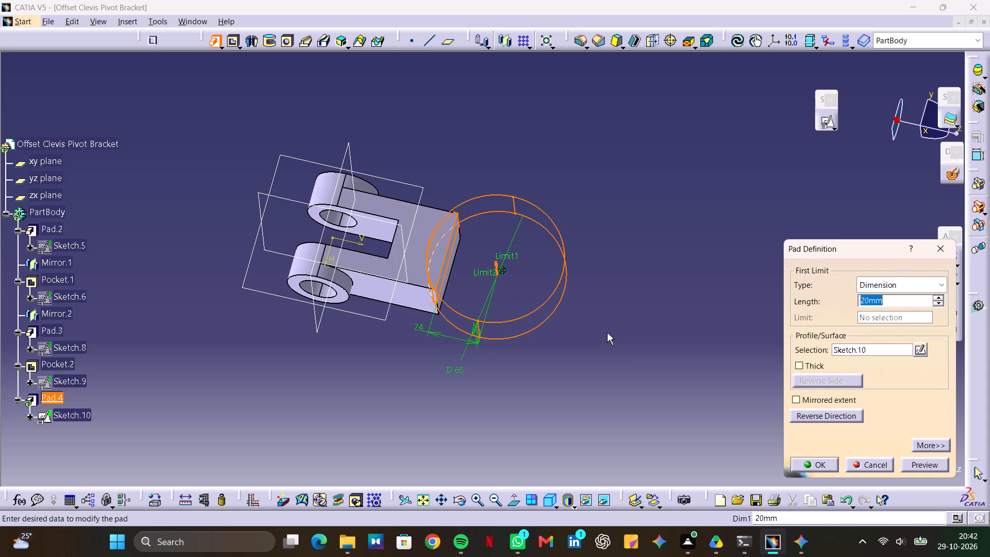
middle_drag(607, 333, 432, 140)
drag(607, 332, 432, 140)
scroll(432, 140, up, 1)
drag(897, 299, 856, 299)
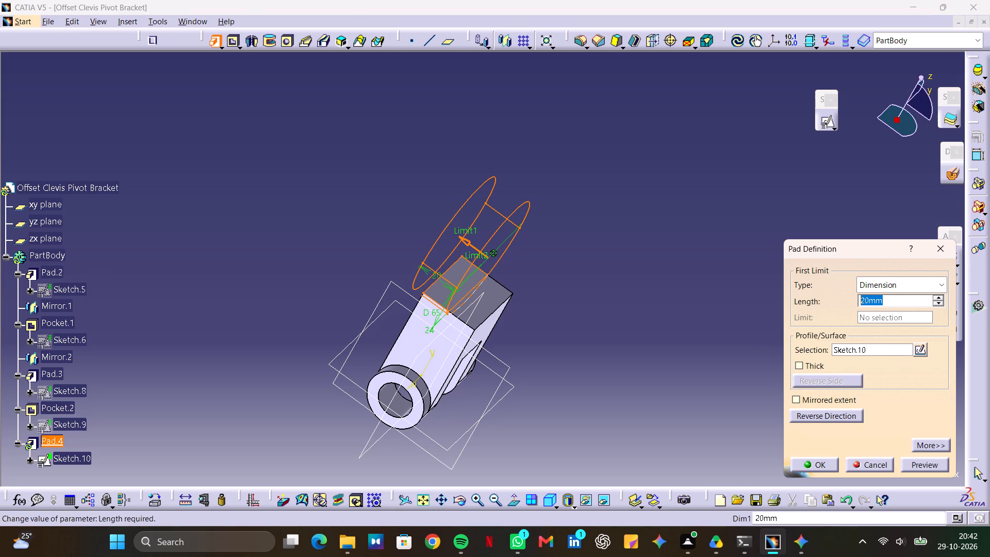
drag(856, 299, 843, 299)
key(2)
key(1)
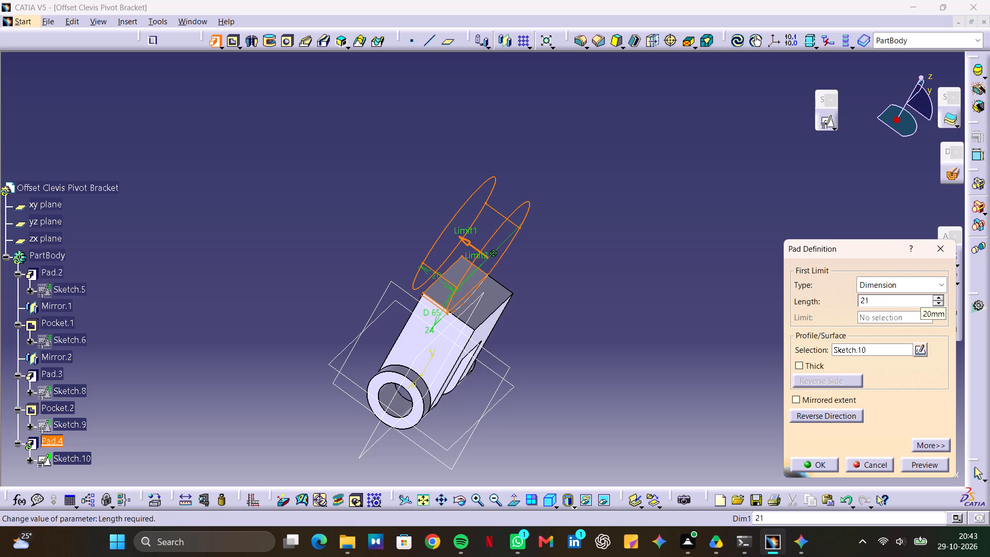
click(919, 444)
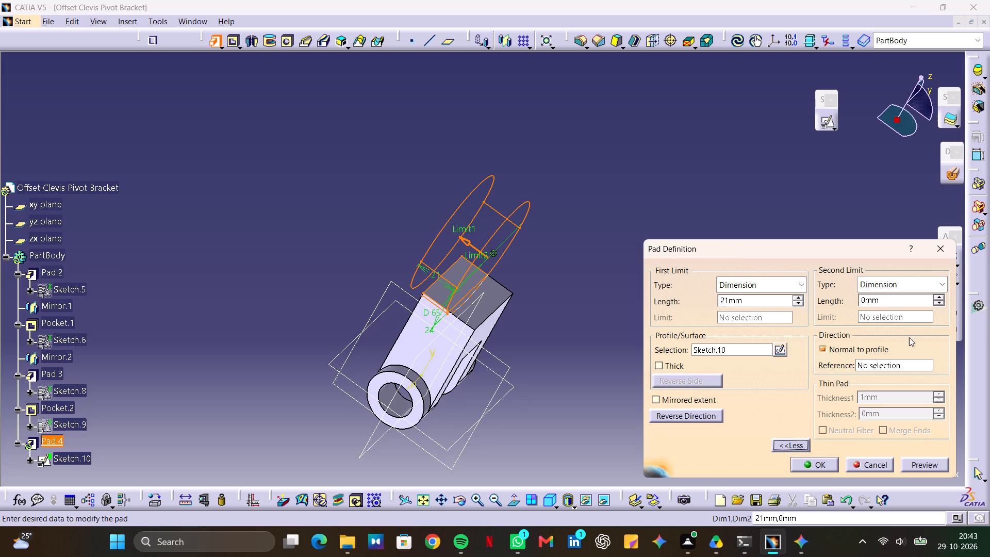
drag(884, 302, 847, 306)
text(60-21)
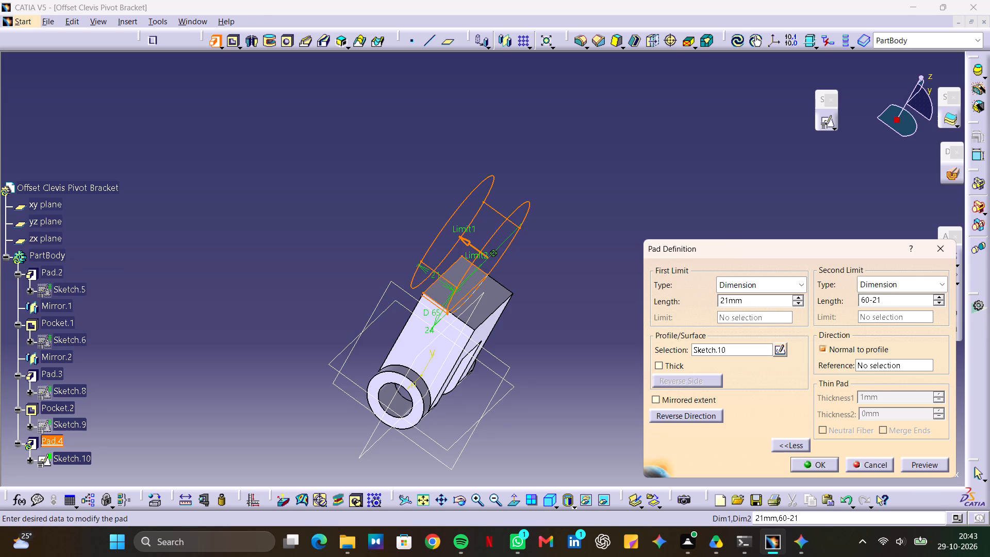
key(Return)
click(733, 351)
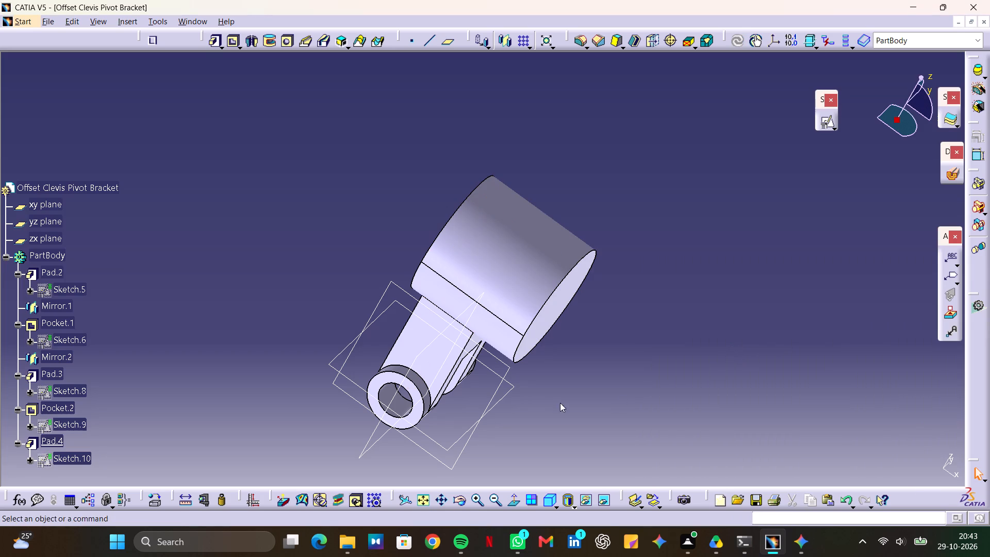
Examine the new cylinder's position relative to the arm and bosses from several angles.
middle_drag(343, 385, 592, 425)
drag(343, 385, 592, 425)
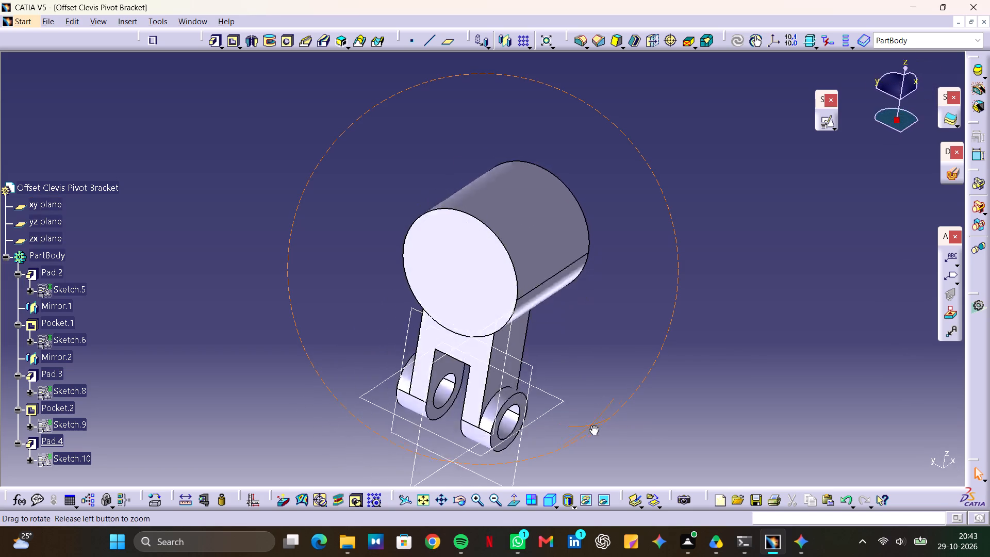
drag(592, 425, 665, 309)
middle_drag(592, 425, 665, 309)
middle_drag(318, 413, 384, 352)
drag(321, 412, 384, 352)
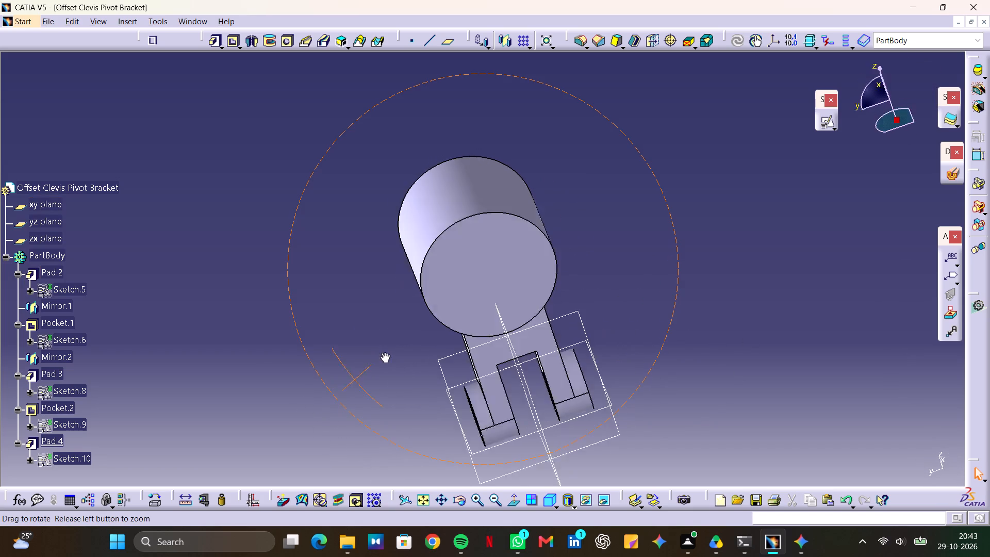
middle_drag(384, 352, 614, 295)
drag(384, 352, 614, 295)
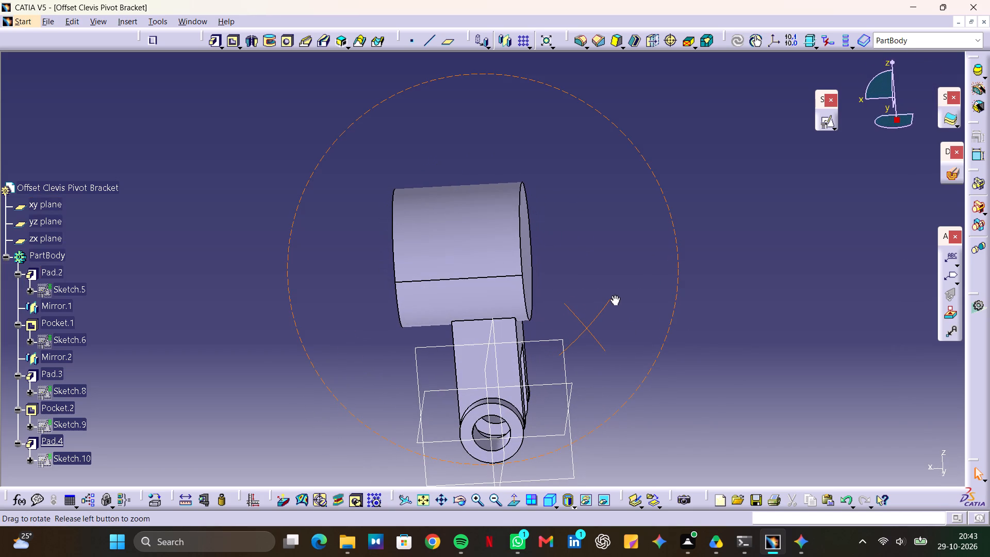
middle_drag(614, 295, 583, 306)
drag(614, 295, 583, 306)
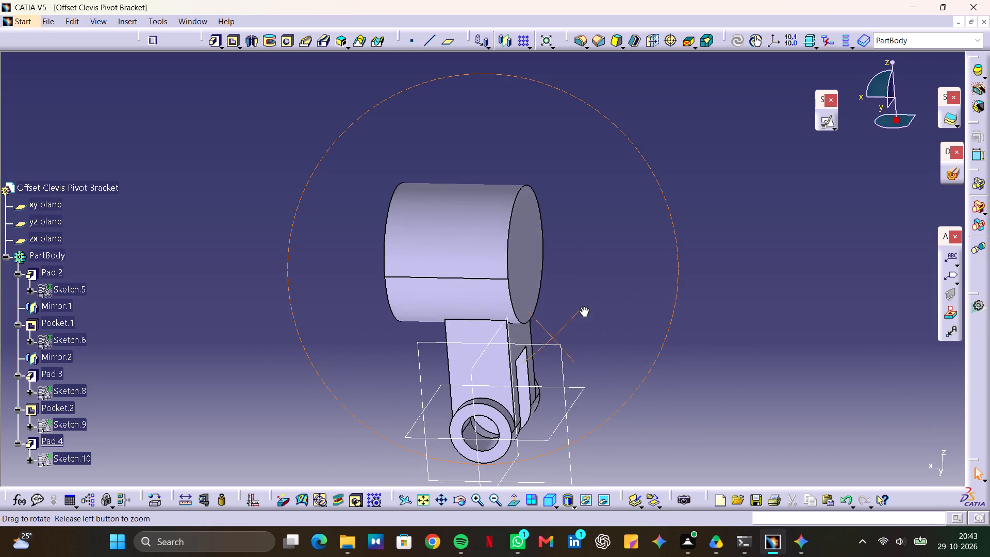
middle_drag(583, 306, 683, 295)
drag(583, 306, 683, 295)
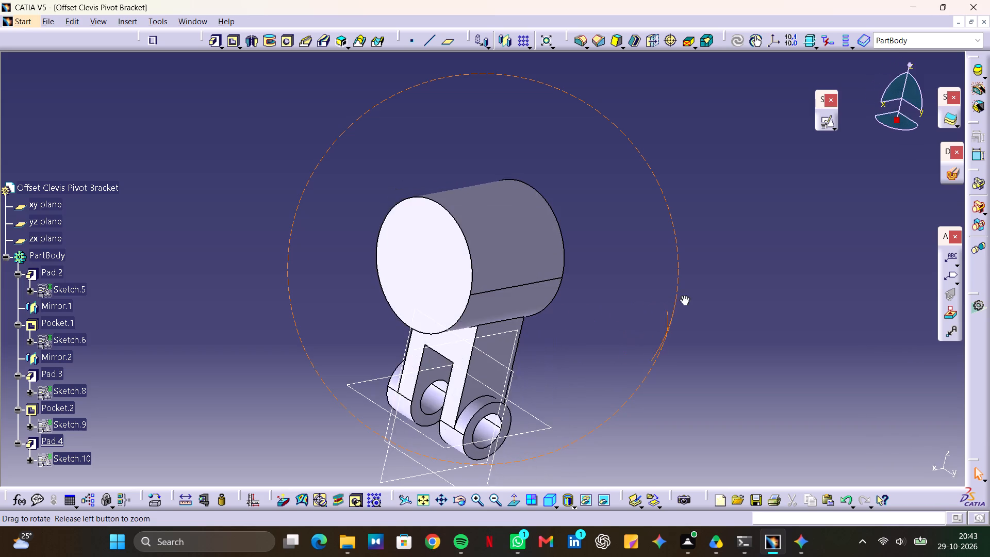
drag(683, 295, 622, 280)
middle_drag(683, 295, 622, 280)
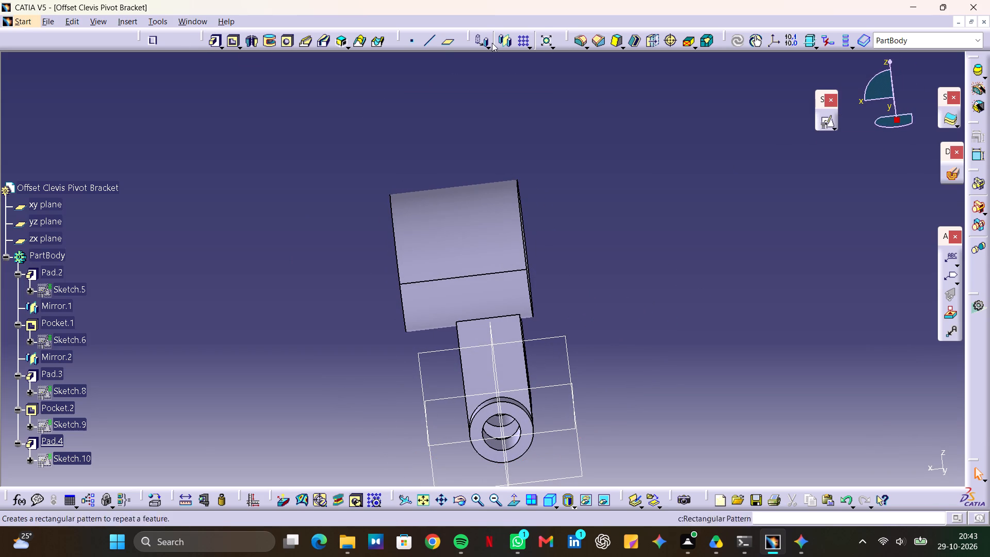
Create a reference plane offset 60-21 mm from the yz plane.
click(444, 41)
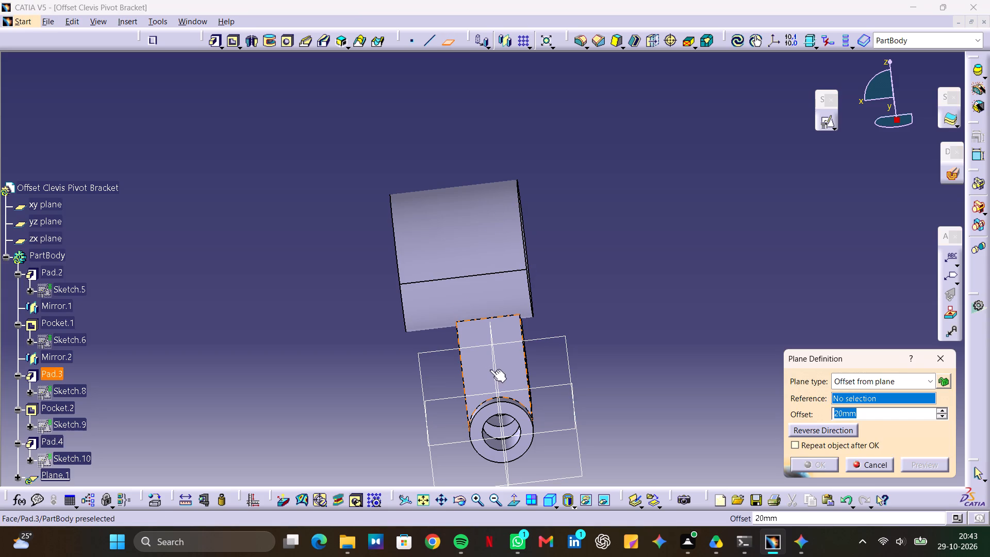
click(495, 366)
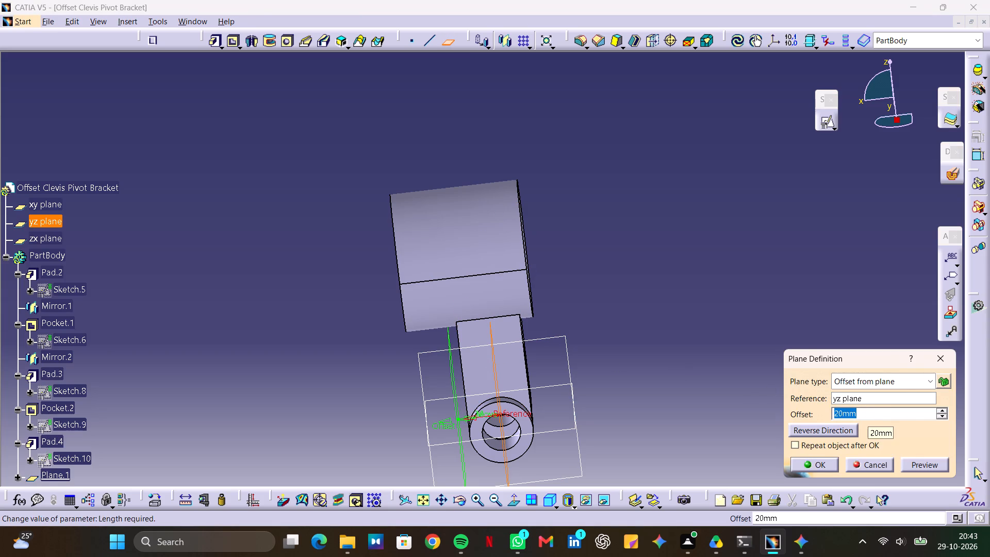
text(61)
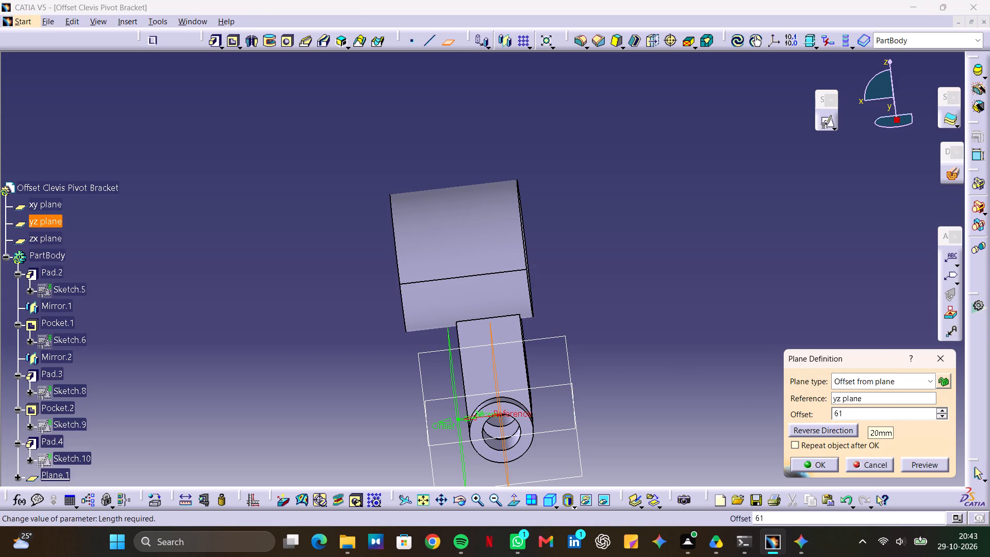
key(BackSpace)
text(0-)
text(21)
key(Return)
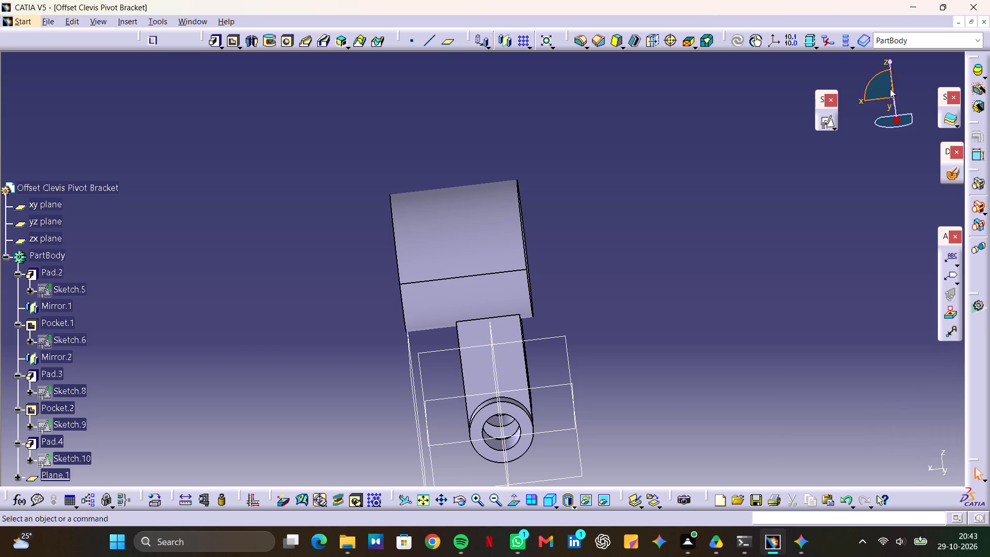
Create a positioned sketch on the new offset plane at the cylinder's end, keeping the implicit origin and orientation.
click(822, 122)
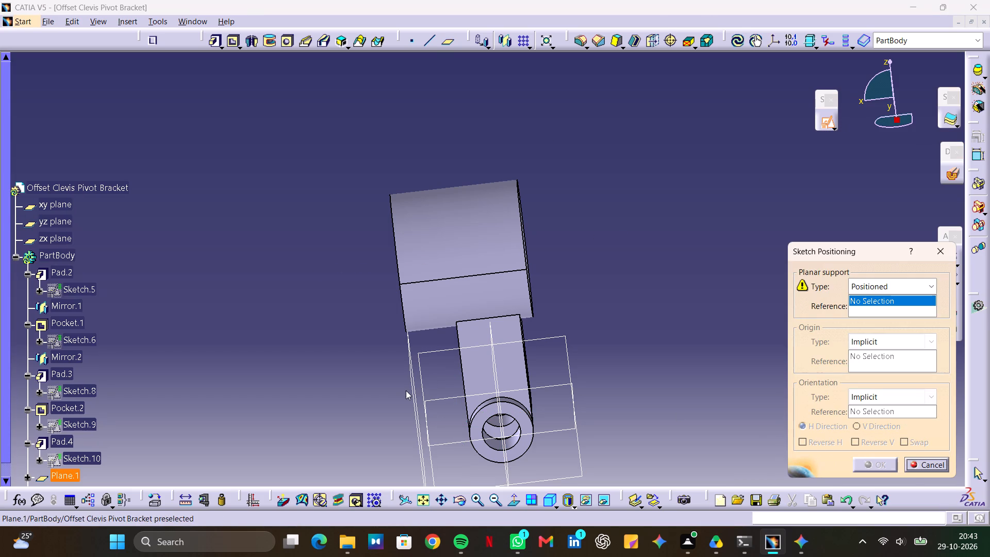
click(411, 385)
middle_drag(371, 410, 415, 376)
drag(371, 410, 415, 376)
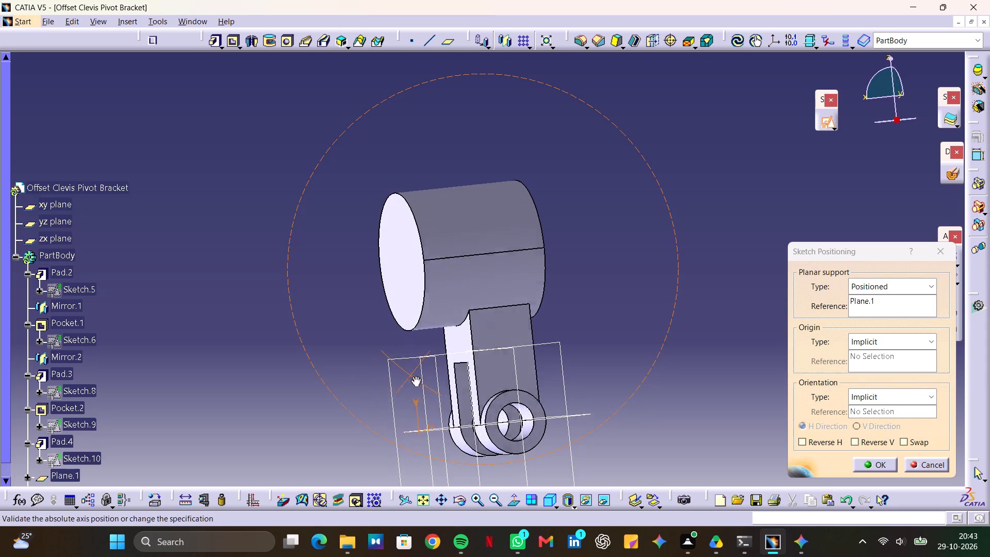
drag(415, 376, 421, 378)
middle_drag(415, 376, 422, 379)
click(876, 467)
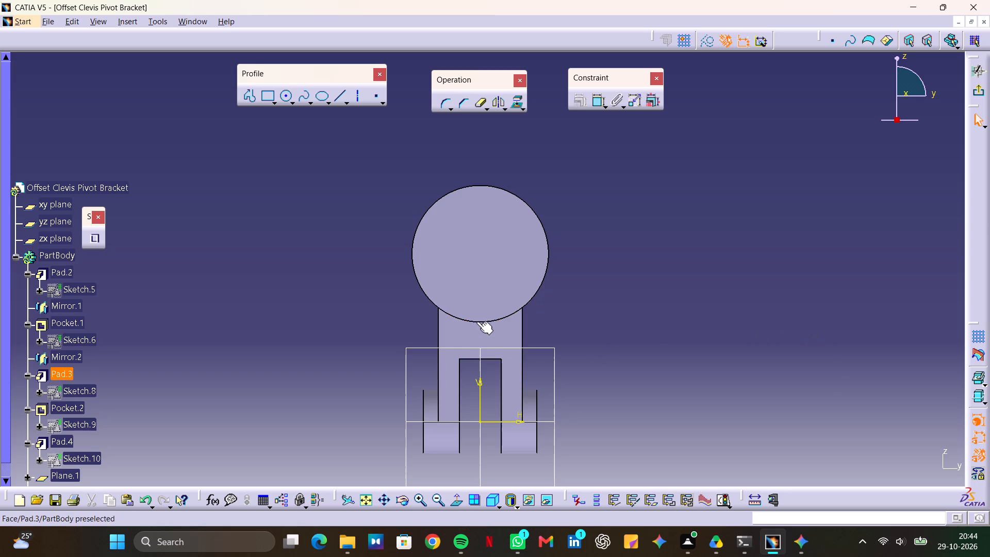
Sketch a horizontal line about 55 mm long across the cylinder's lower portion, about 62 mm above the origin.
middle_drag(553, 308, 495, 308)
drag(553, 308, 495, 308)
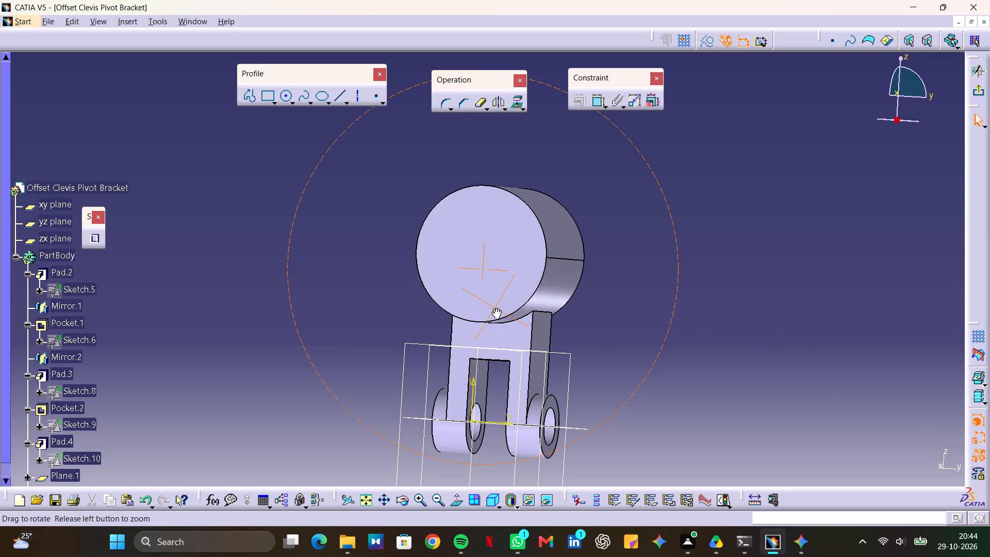
drag(495, 308, 559, 308)
middle_drag(495, 308, 559, 308)
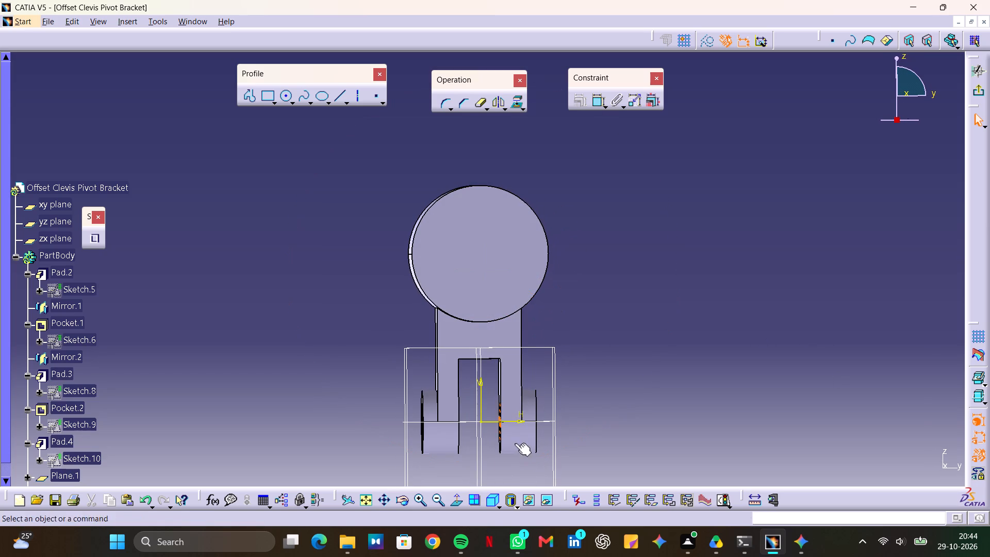
click(453, 497)
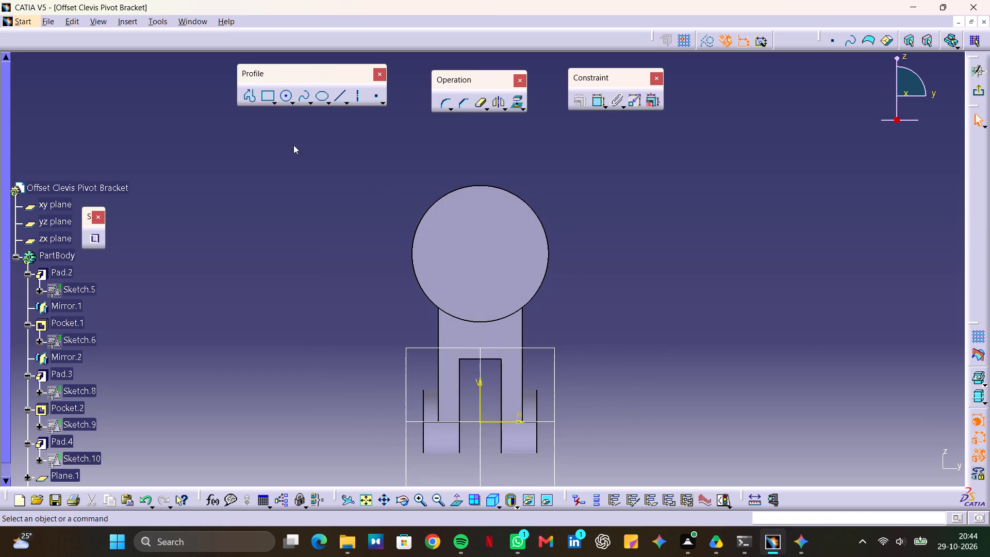
click(246, 95)
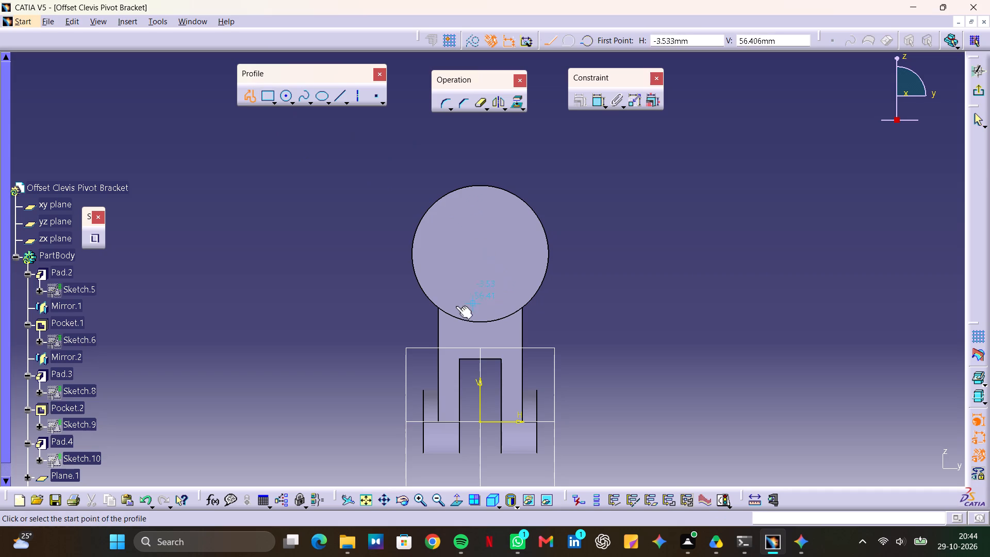
click(425, 290)
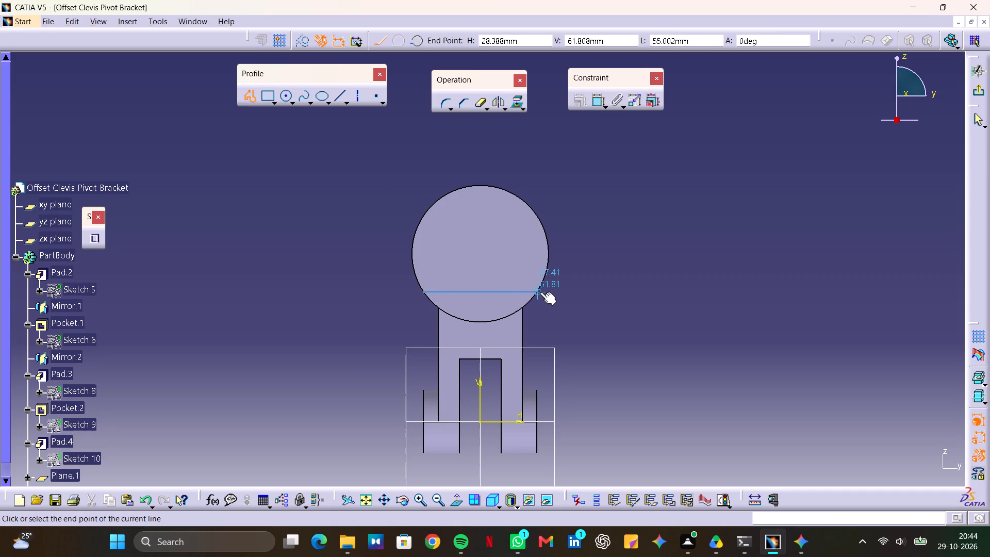
click(536, 292)
key(Escape)
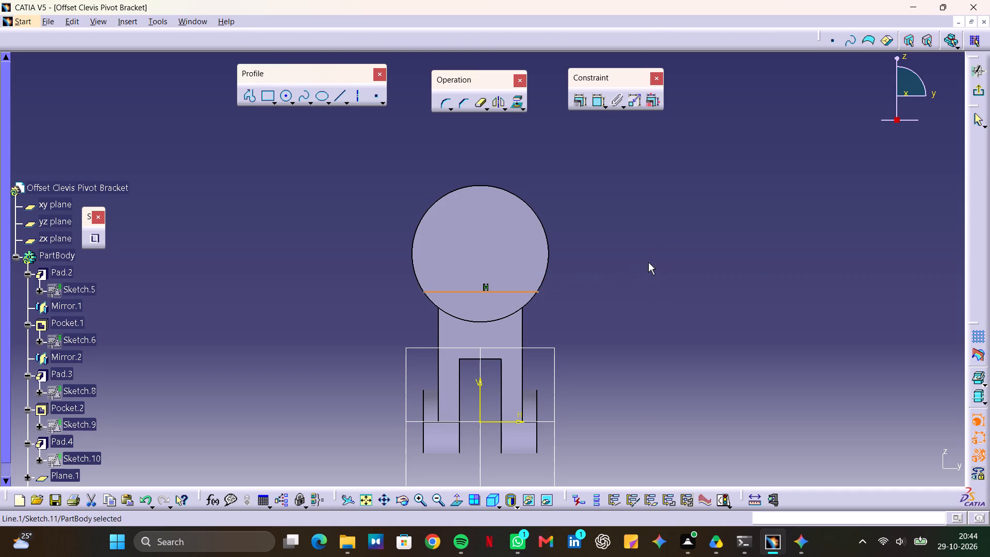
Project the cylinder's circular end edge onto the sketch plane.
click(621, 236)
click(544, 271)
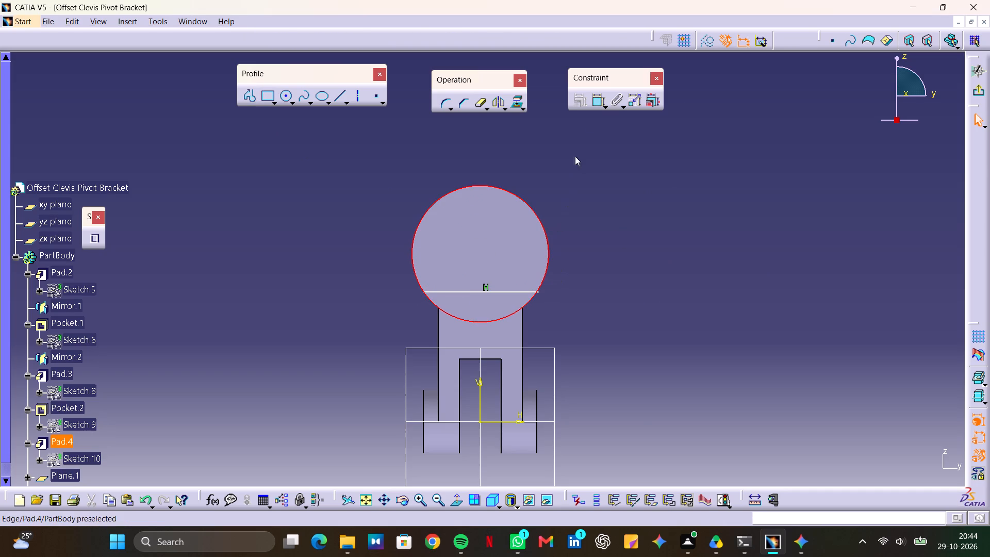
click(513, 101)
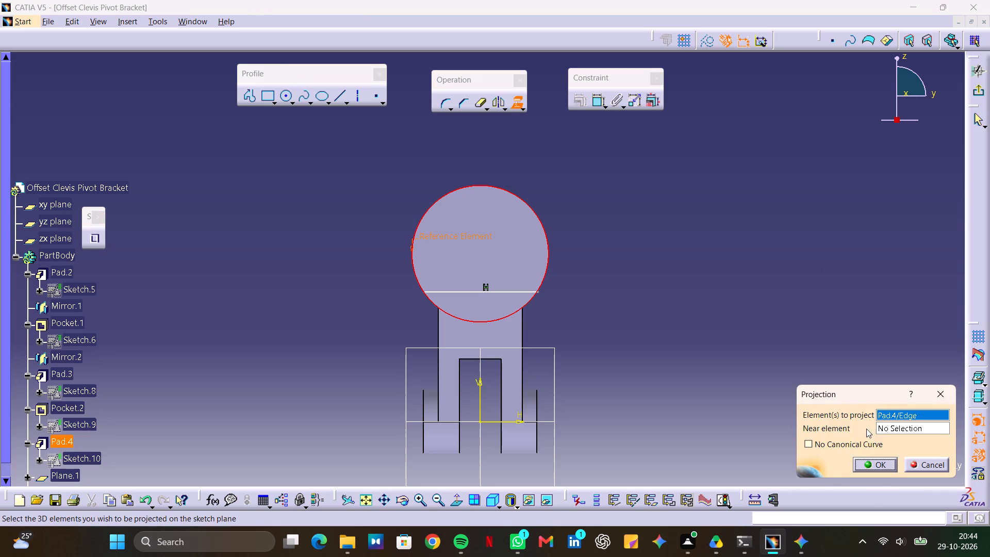
click(875, 461)
click(755, 274)
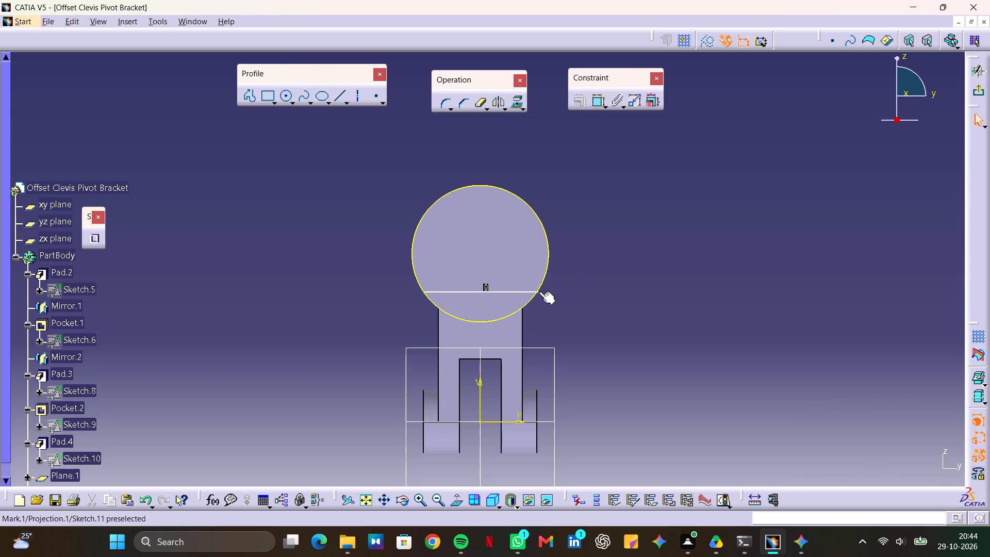
Constrain one endpoint of the horizontal line, on the positive-y side, coincident with the projected circle.
click(538, 291)
ctrl+click(543, 284)
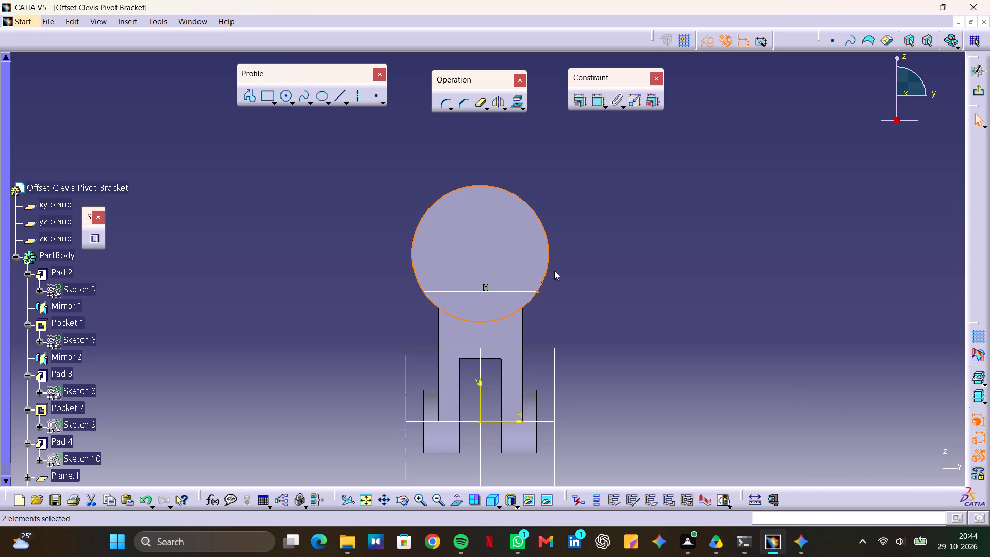
right_click(535, 291)
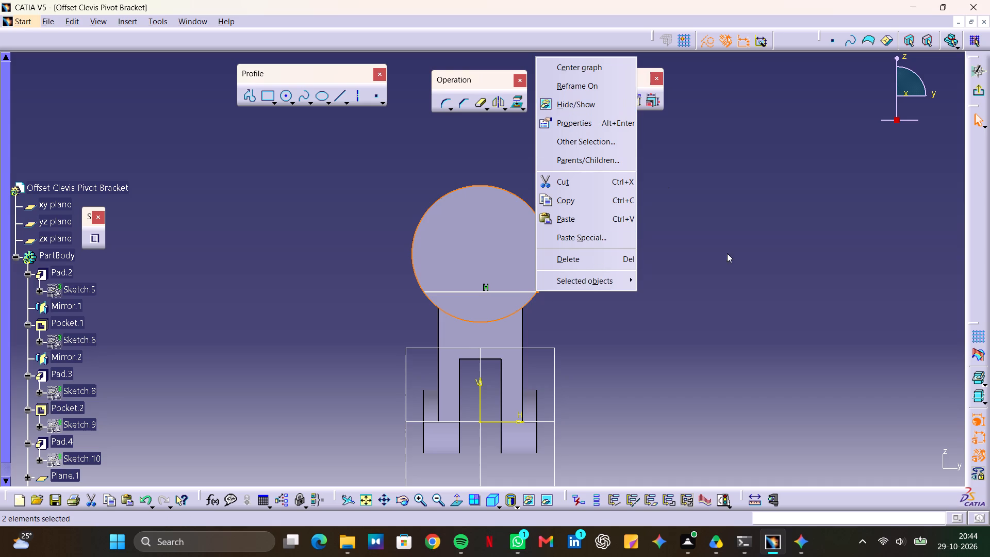
click(727, 253)
click(586, 297)
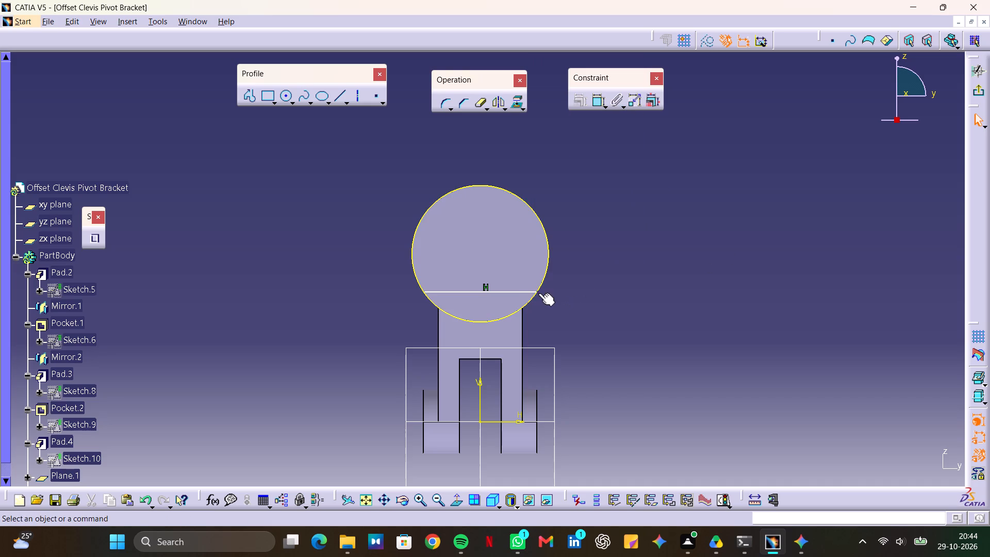
ctrl+click(538, 293)
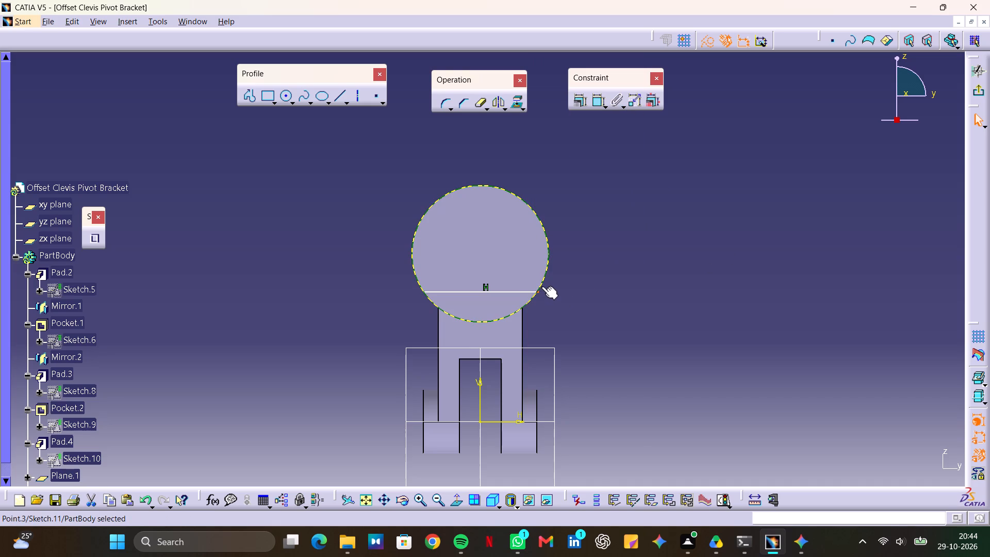
ctrl+click(541, 286)
ctrl+right_click(541, 286)
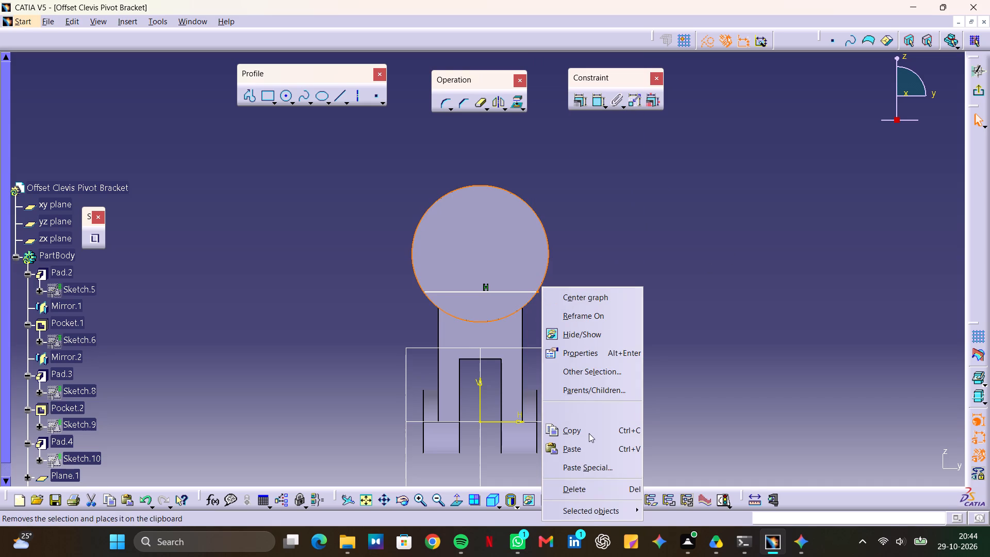
click(697, 256)
click(577, 100)
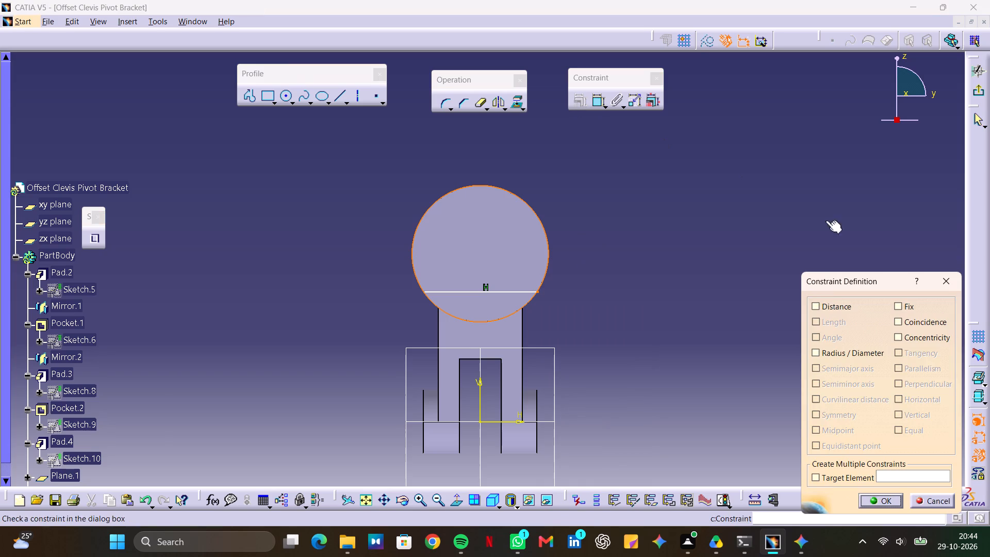
click(906, 322)
click(878, 493)
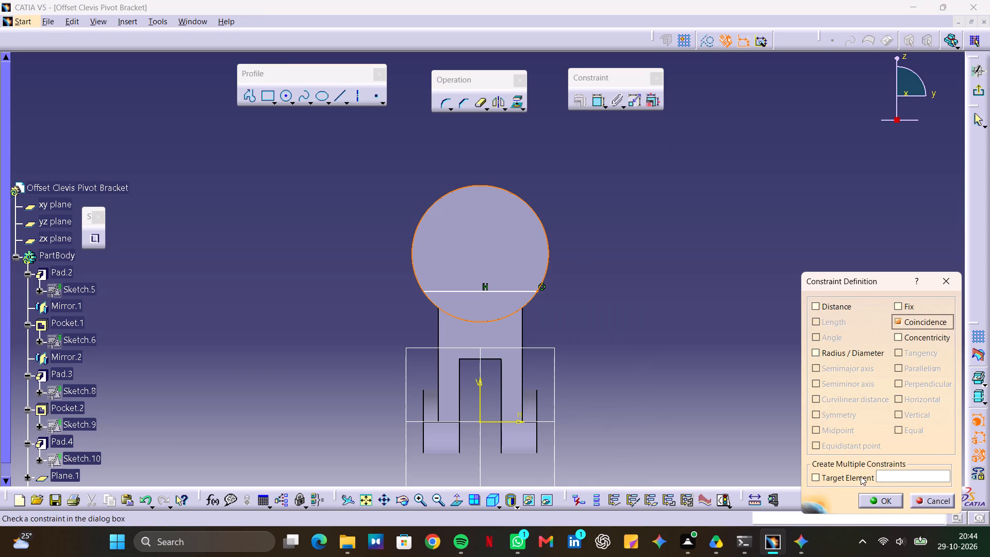
click(869, 498)
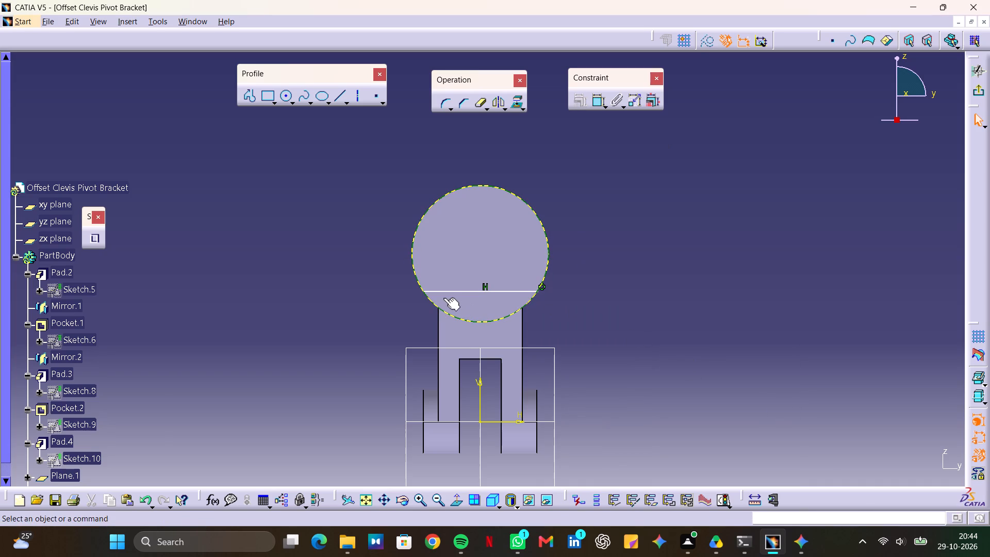
Constrain the line's other endpoint, on the negative-y side, coincident with the projected circle.
click(422, 292)
ctrl+click(419, 282)
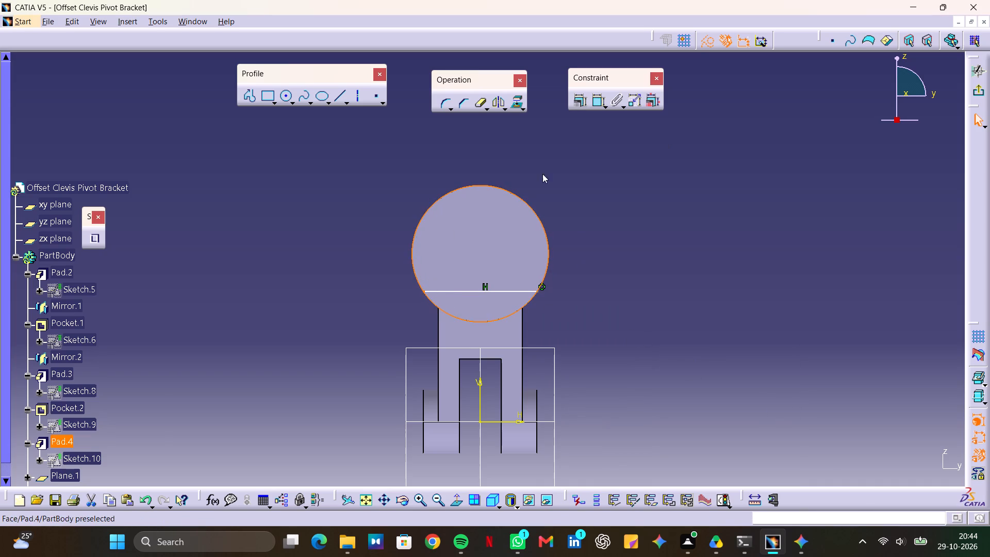
click(577, 96)
click(922, 320)
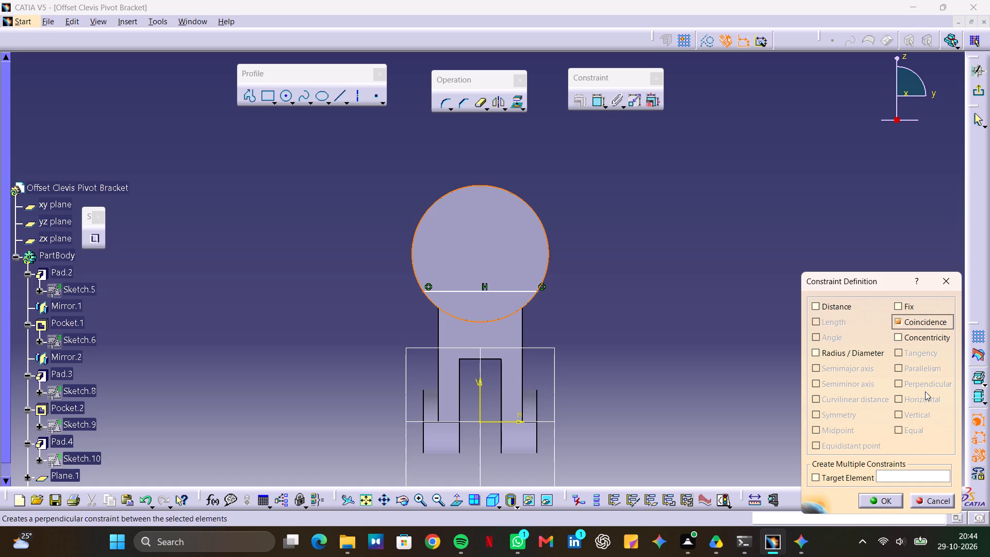
click(890, 504)
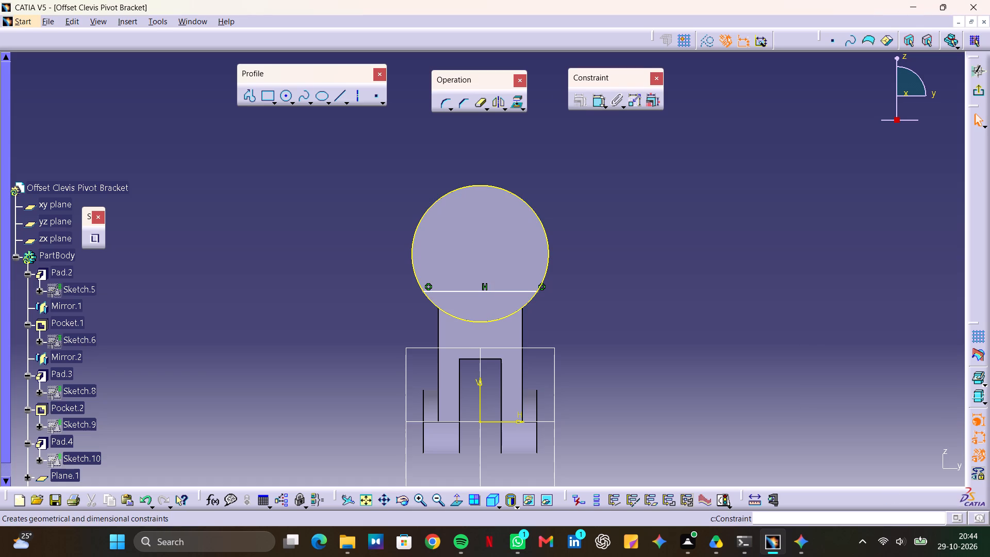
Dimension the line's distance from the sketch's horizontal axis and set it to 80-24 mm.
click(597, 101)
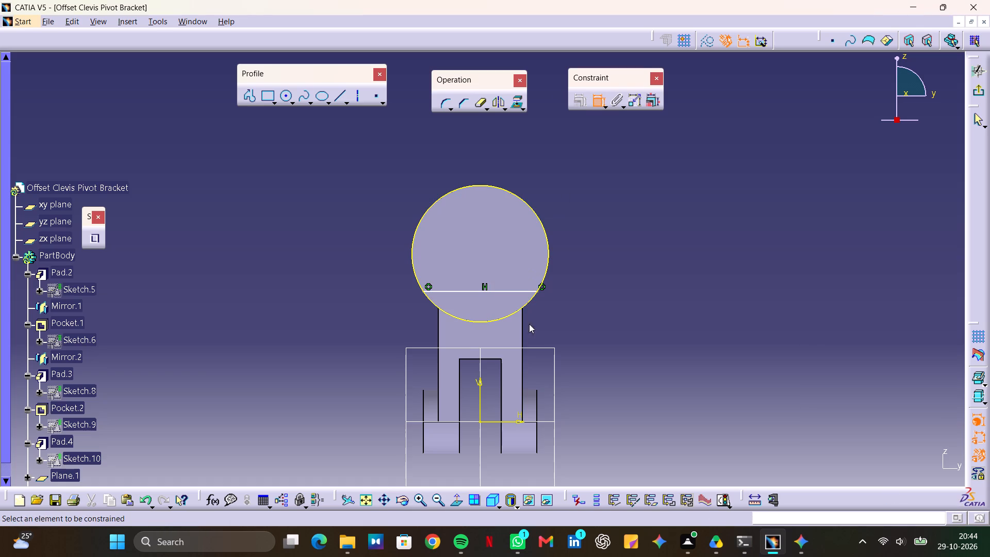
click(504, 291)
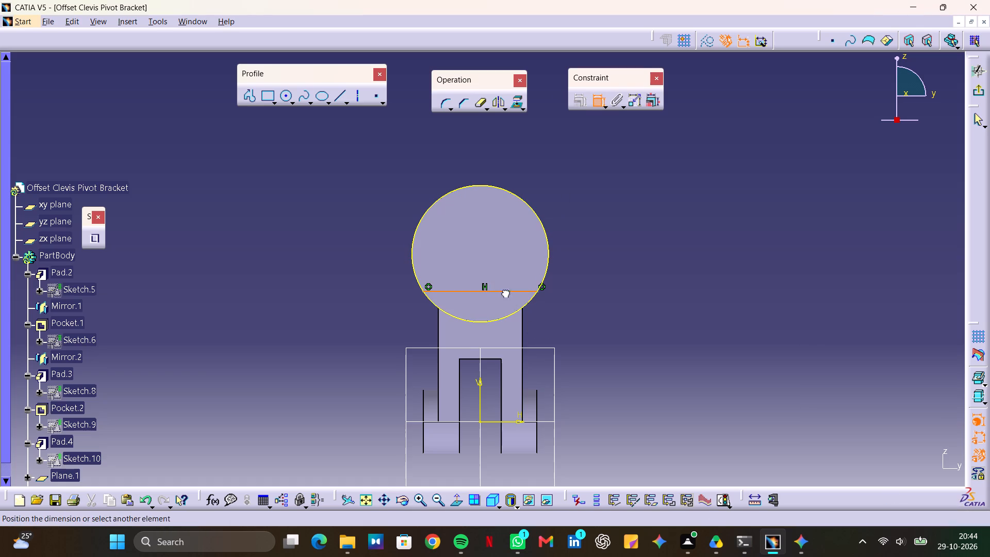
click(495, 420)
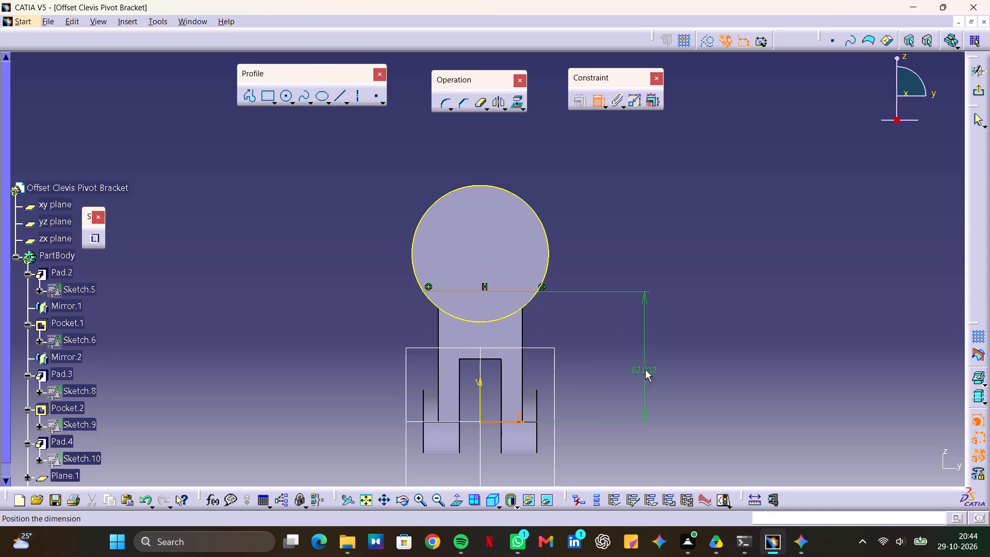
click(643, 364)
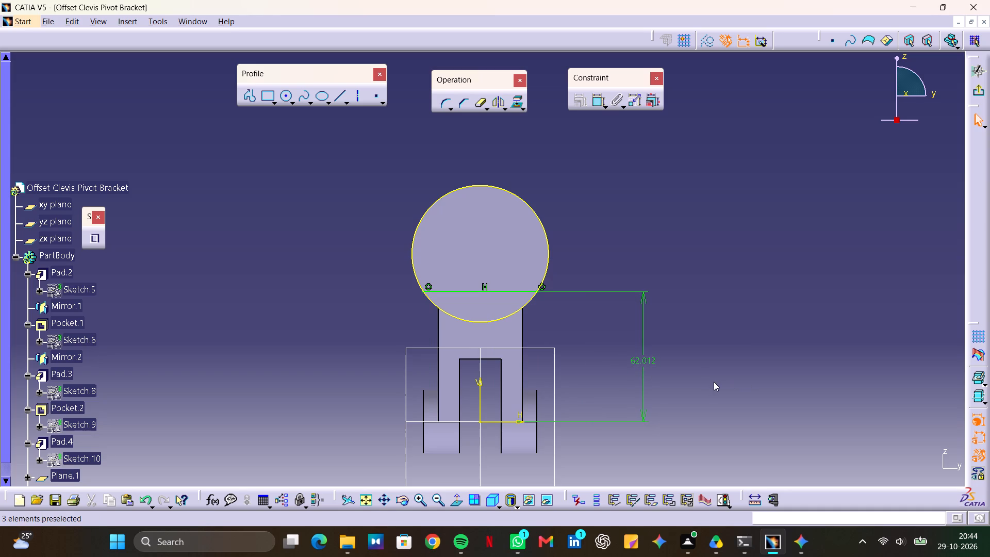
double_click(649, 357)
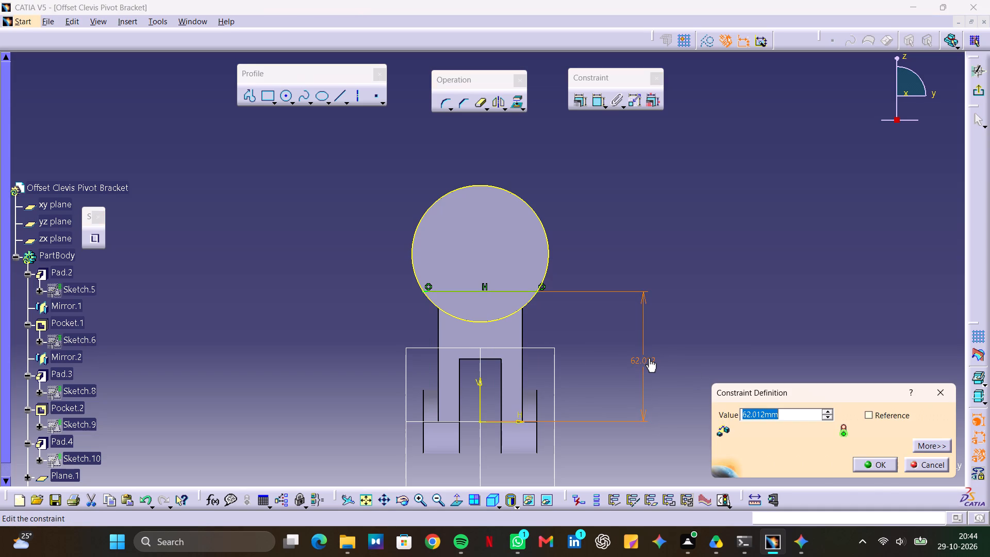
text(80-)
text(24)
key(Return)
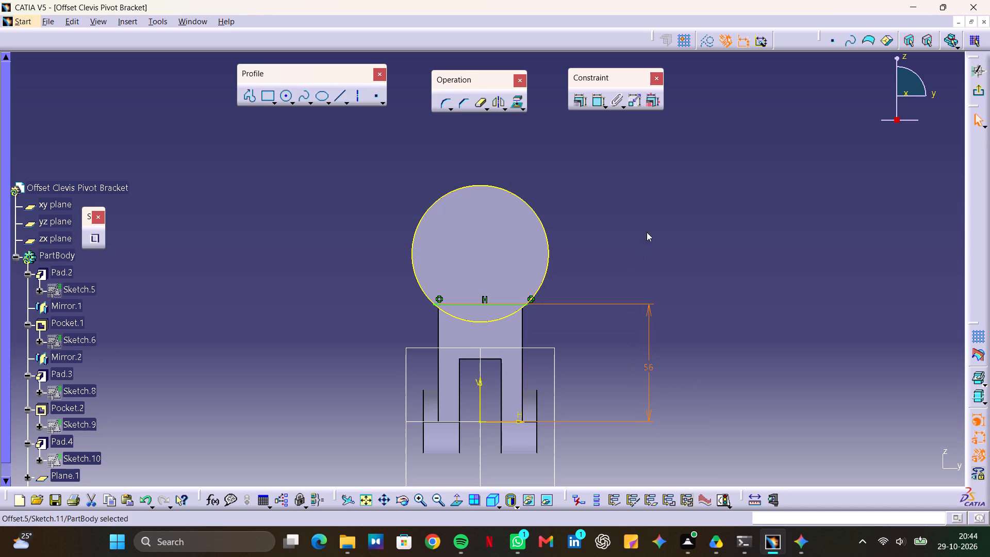
Quick-trim the projected circle's upper arc so only the segment below the line remains, and exit the sketch.
click(647, 232)
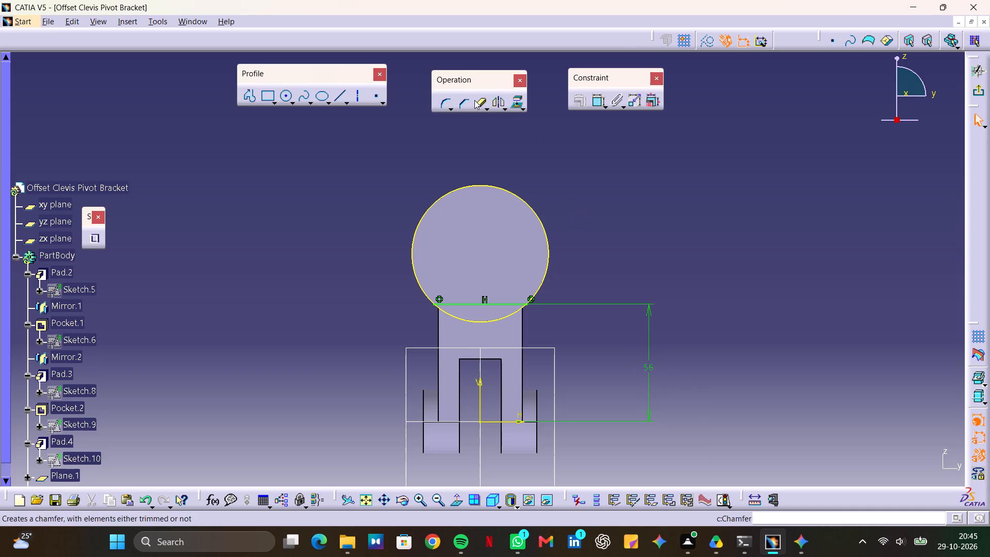
click(475, 100)
click(501, 191)
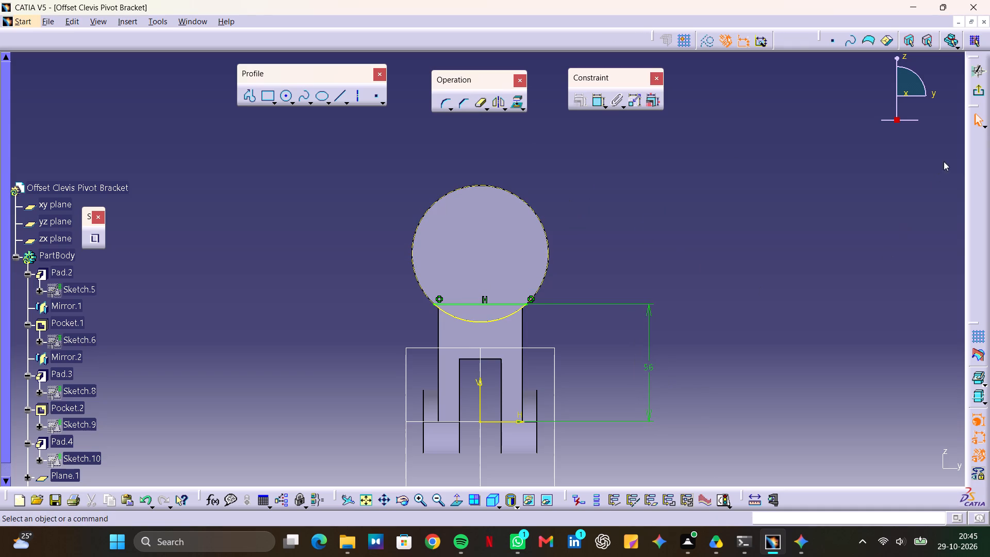
click(983, 91)
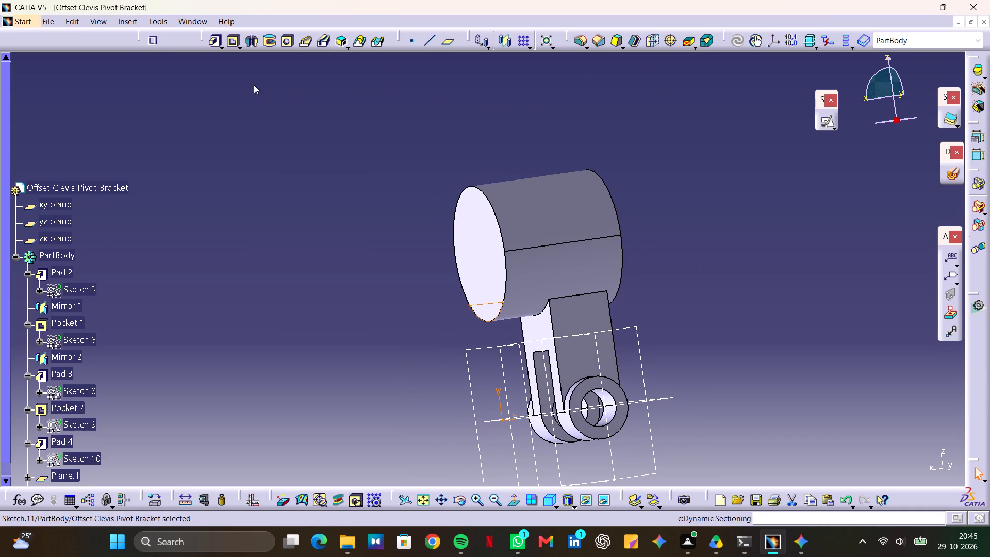
Cut the circular-segment profile out of the cylinder's underside as a pocket 18 mm deep.
click(234, 40)
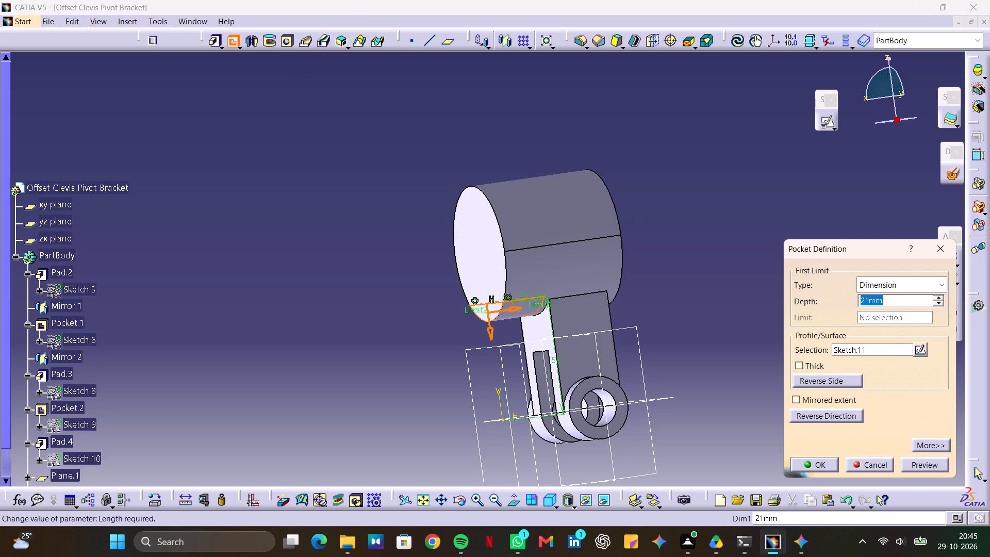
text(18)
key(Return)
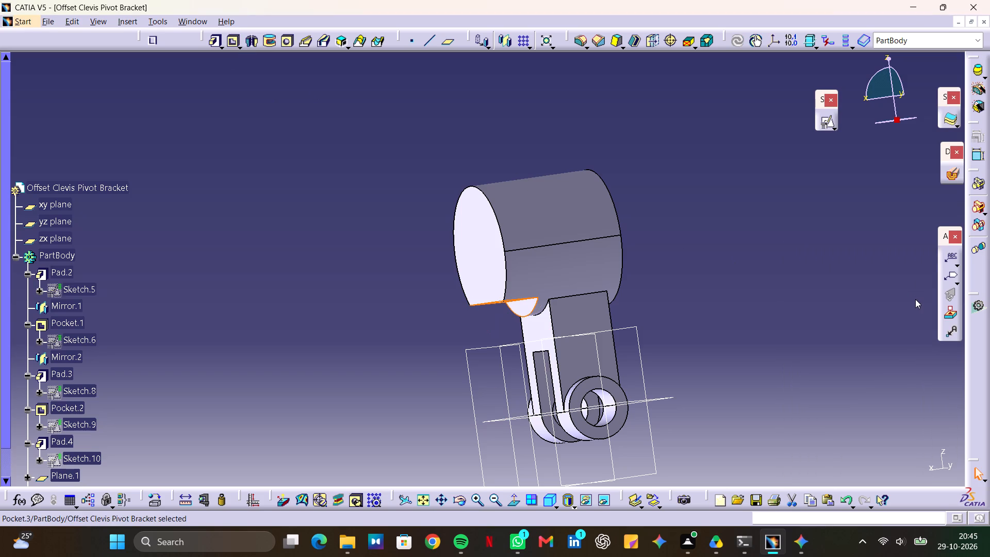
click(807, 300)
Examine the flat cut under the cylinder and its position relative to the arm from several angles.
middle_drag(698, 301, 585, 296)
click(698, 300)
drag(698, 300, 585, 296)
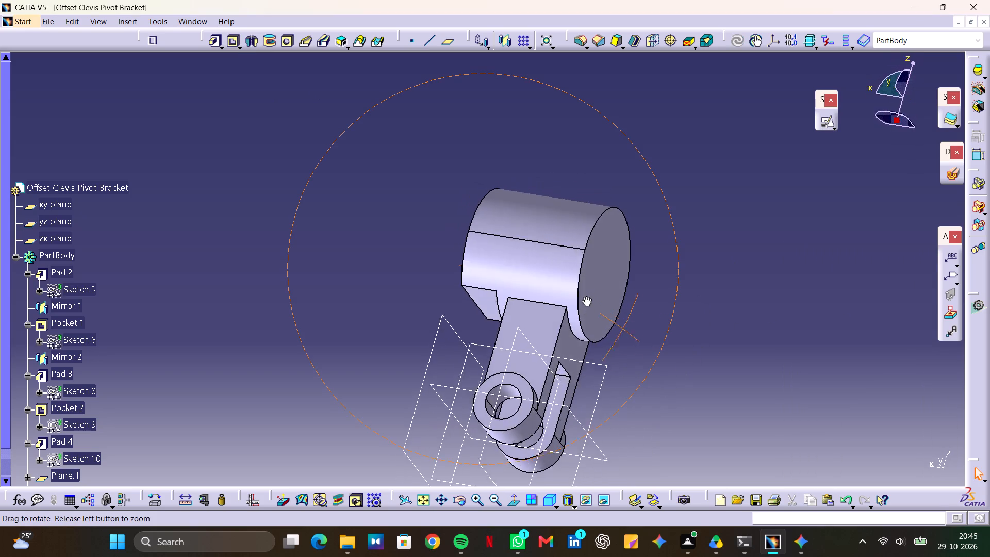
drag(585, 296, 698, 331)
middle_drag(585, 296, 698, 331)
middle_drag(701, 331, 663, 280)
drag(695, 320, 663, 280)
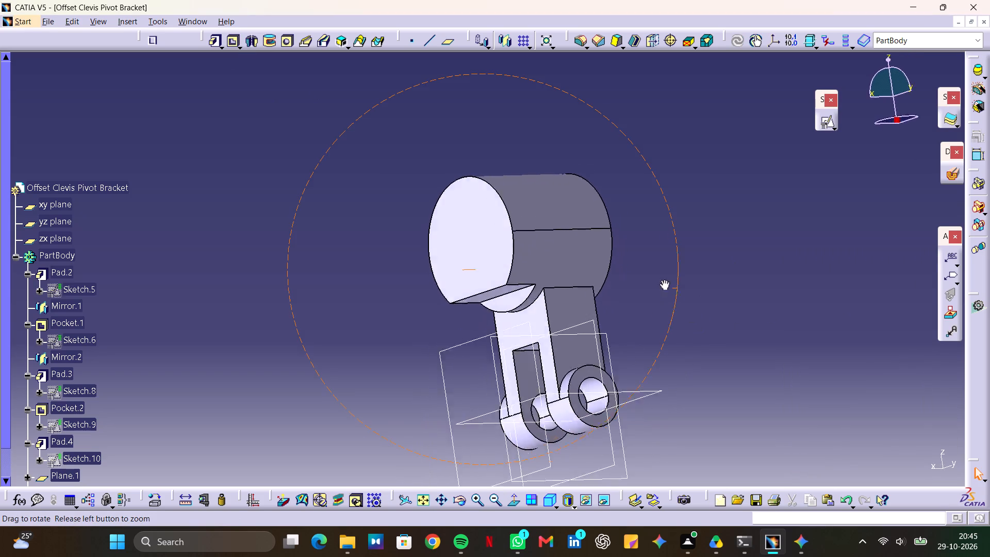
drag(663, 280, 604, 295)
middle_drag(663, 280, 604, 295)
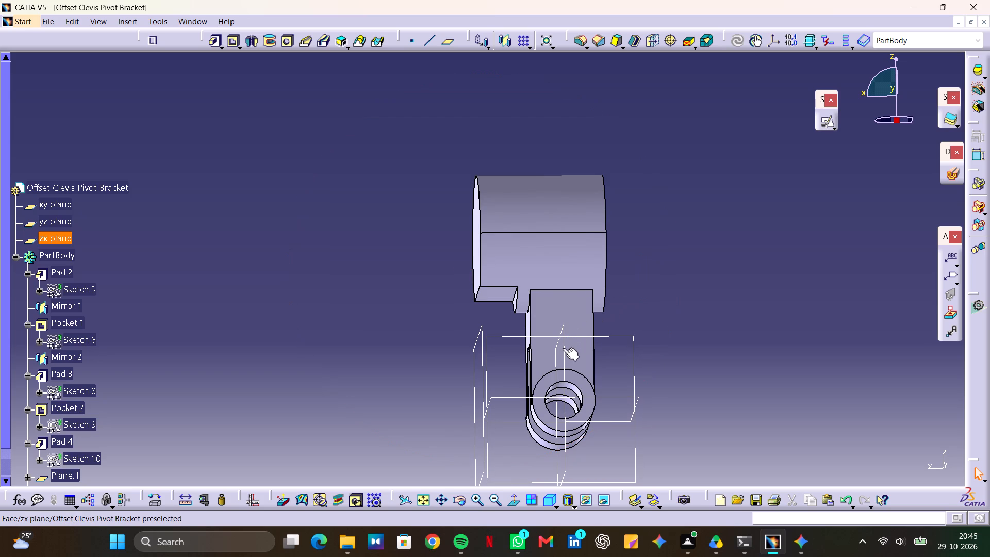
Create a positioned sketch on the offset plane at the cylinder's end, keeping the implicit origin and orientation.
click(482, 341)
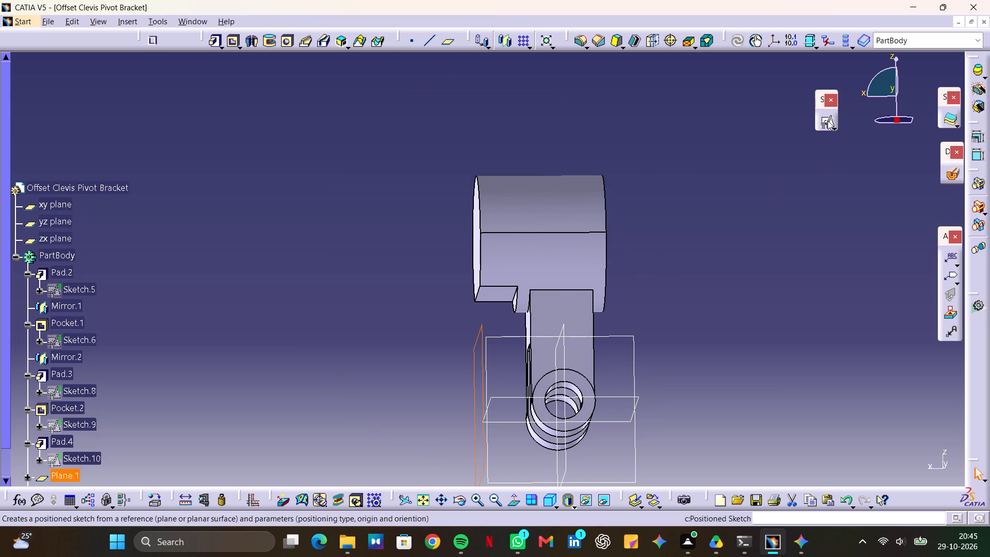
click(825, 119)
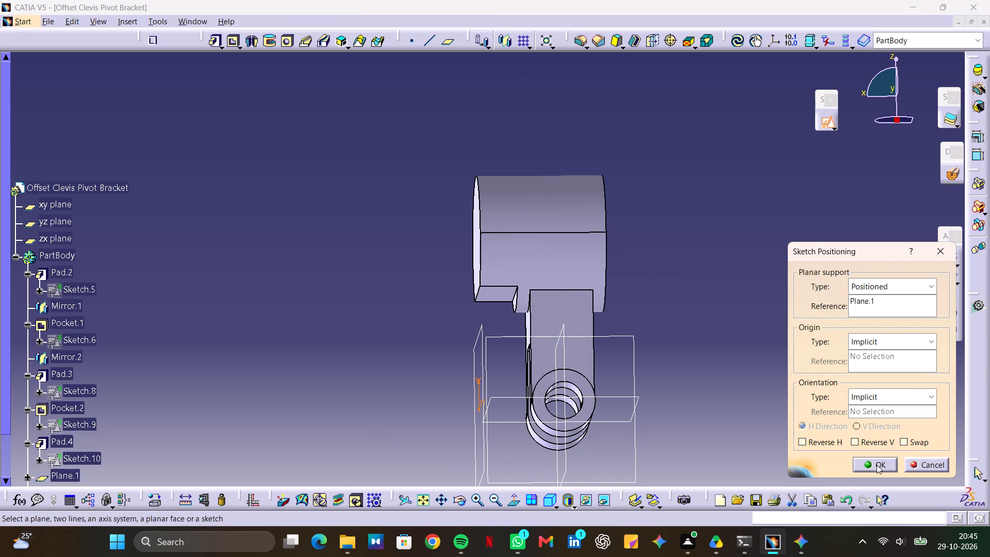
click(877, 465)
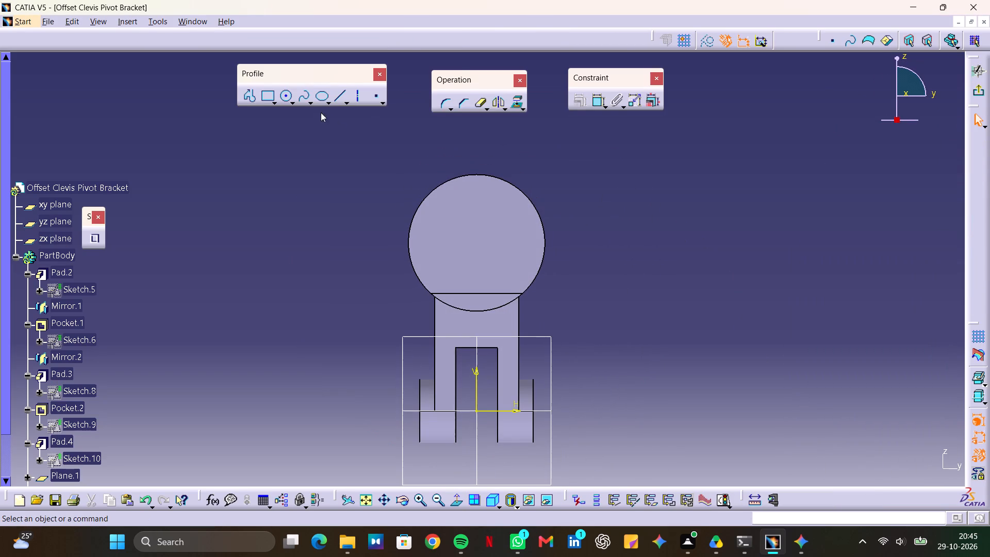
Sketch a circle about 28 mm in diameter on the vertical axis near the cylinder's centre and dimension its diameter.
click(285, 95)
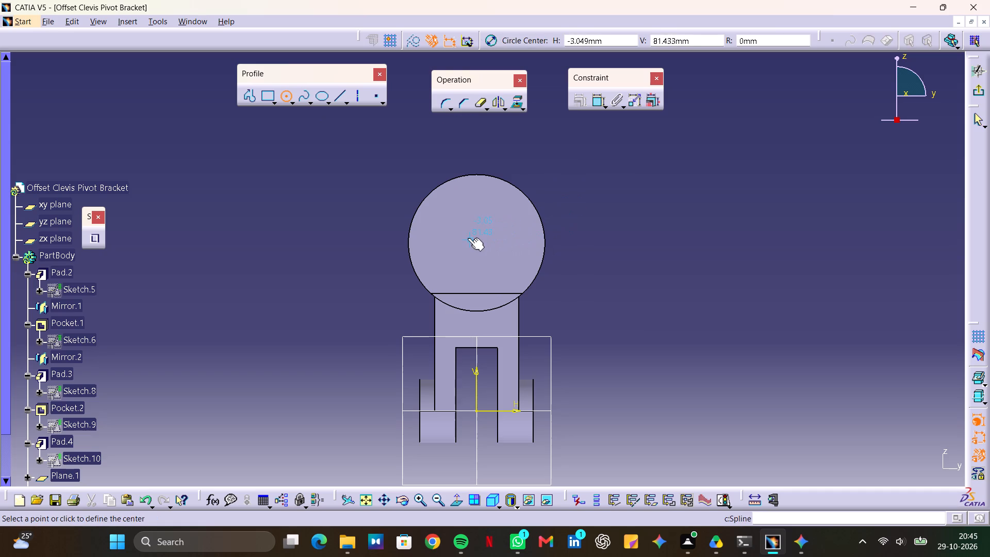
click(477, 244)
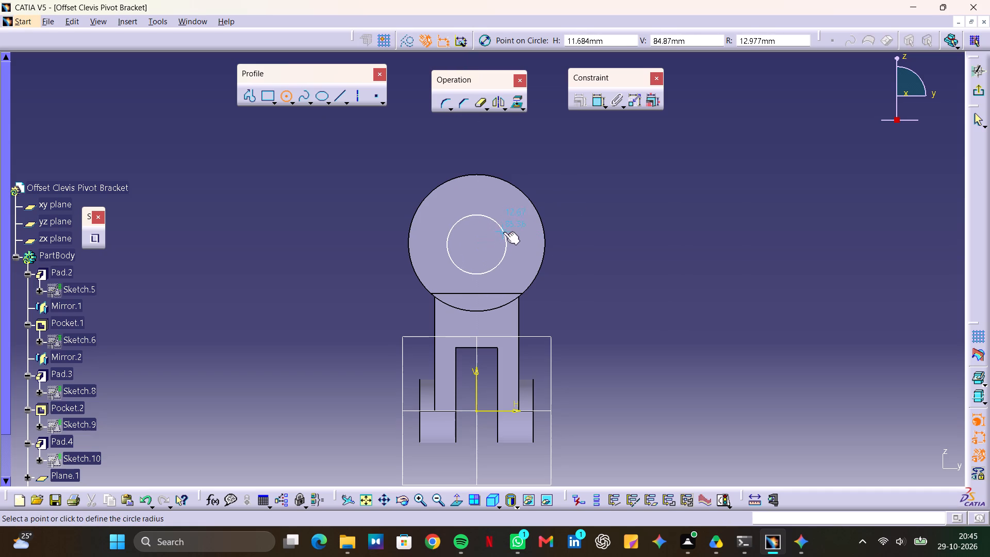
click(504, 231)
click(598, 96)
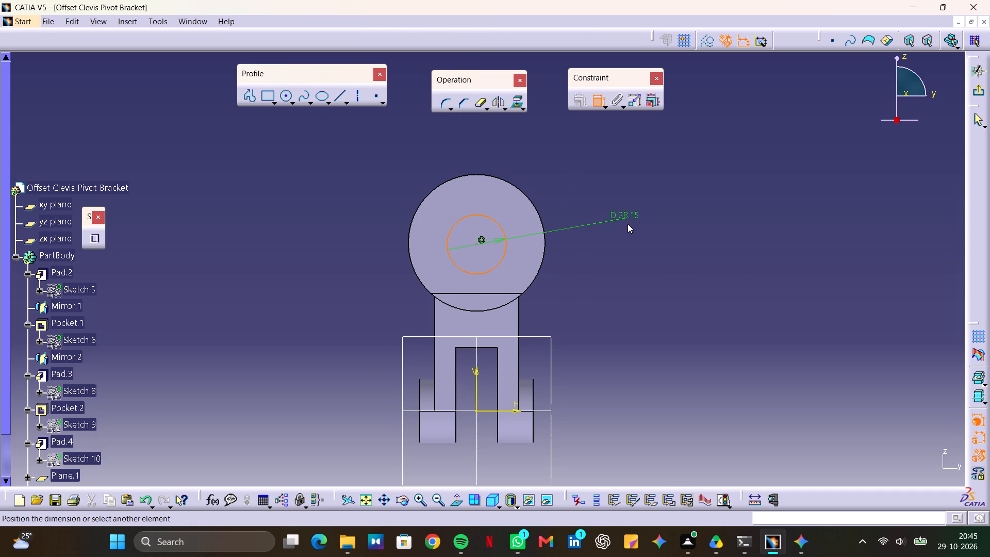
click(628, 224)
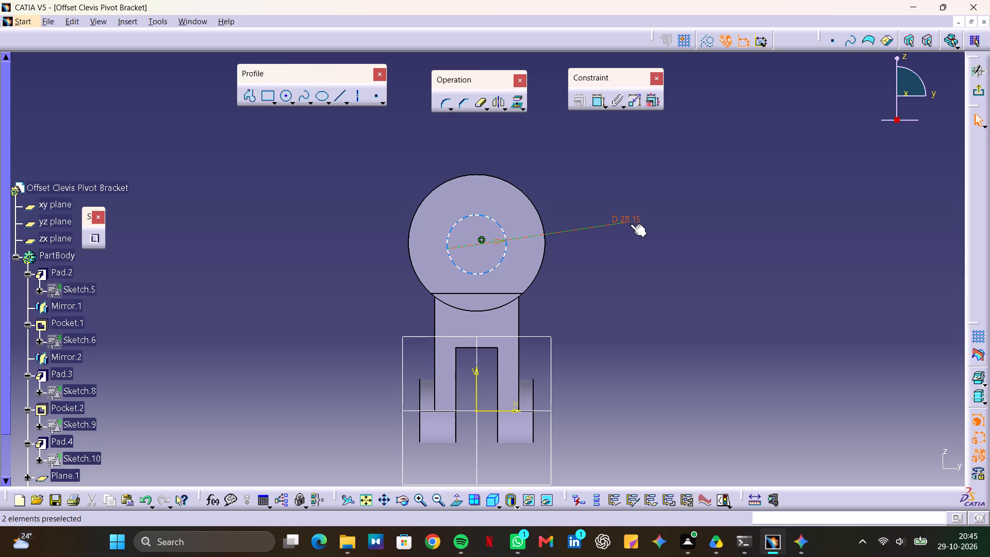
Set the sketched circle's diameter to 35 mm.
key(3)
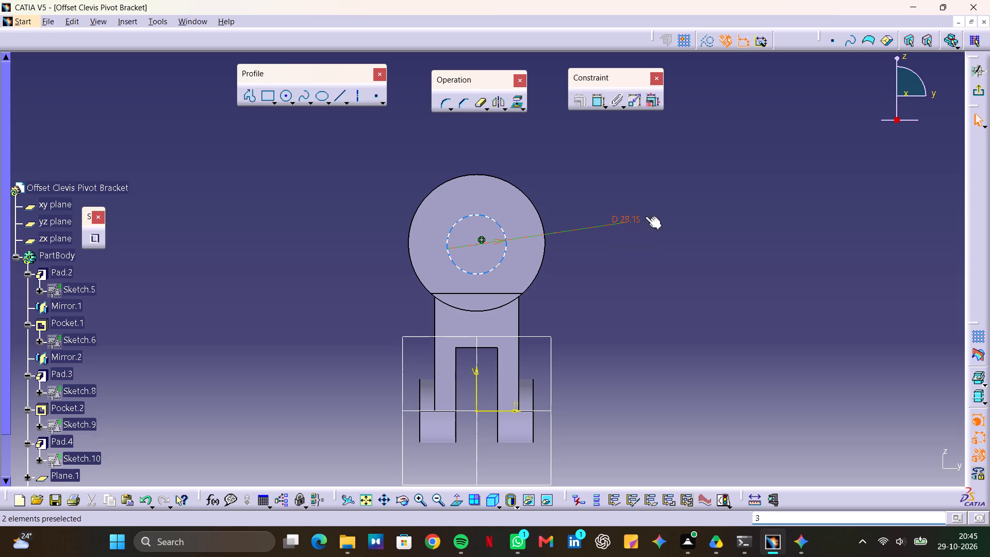
double_click(617, 217)
text(35)
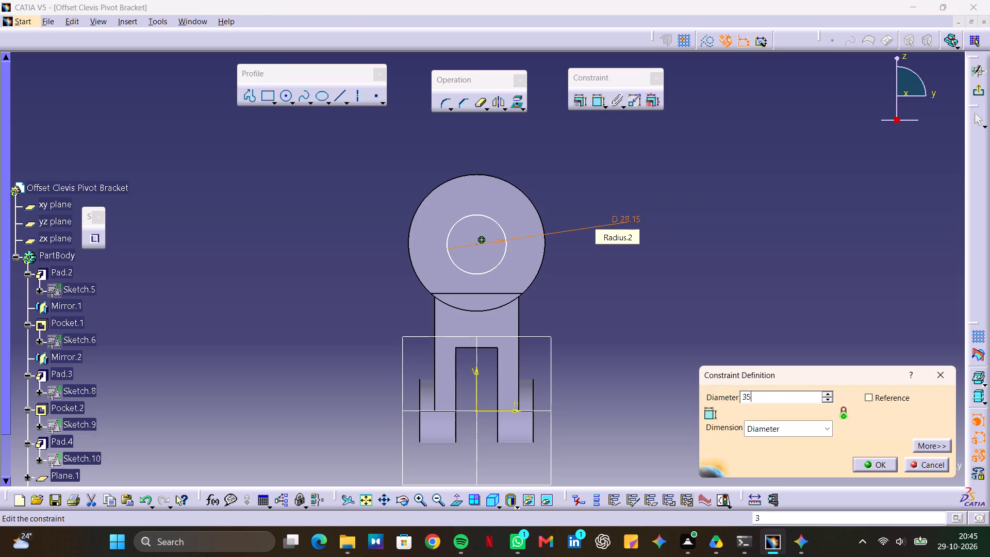
key(Return)
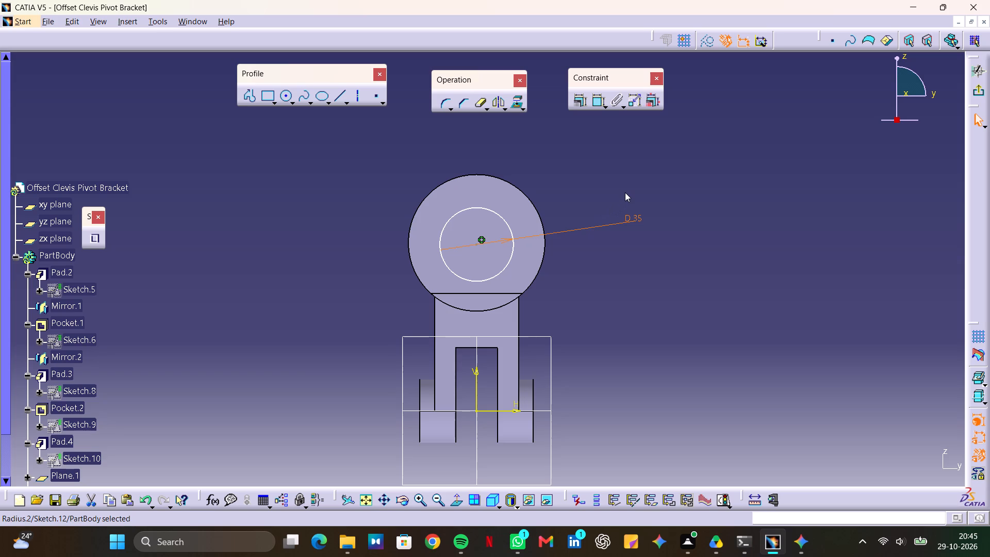
click(664, 209)
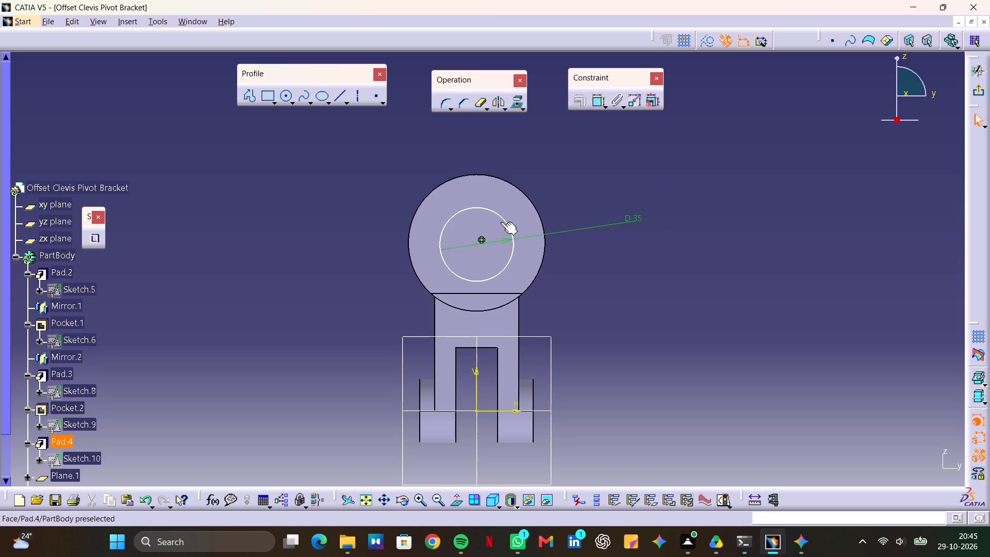
Constrain the 35 mm circle to be concentric with the cylinder's outer edge.
click(500, 218)
ctrl+click(518, 185)
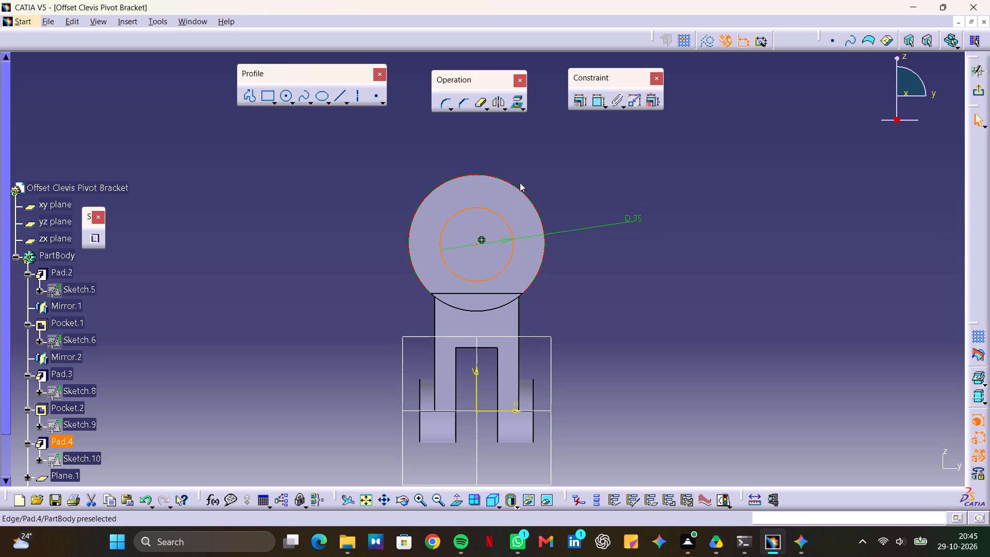
click(579, 102)
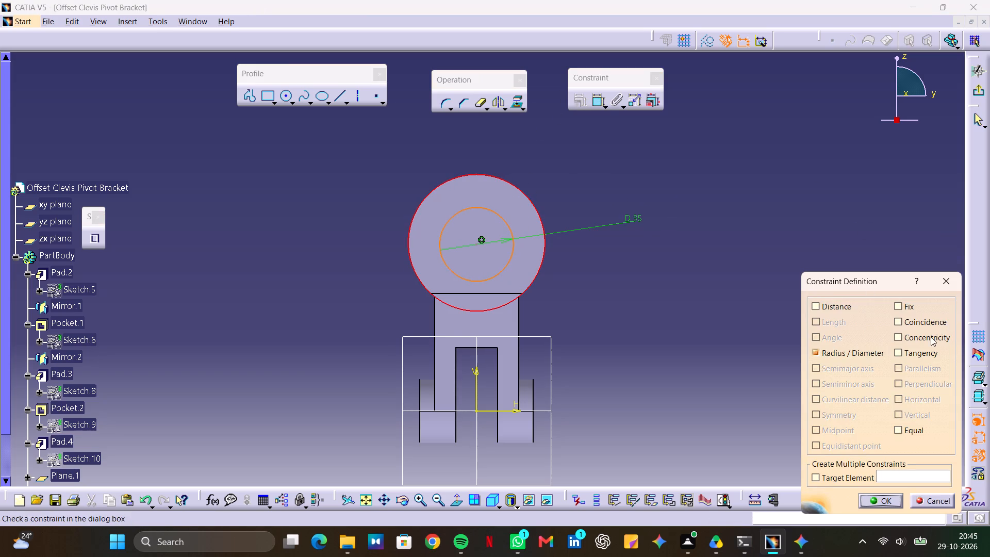
click(931, 337)
click(873, 498)
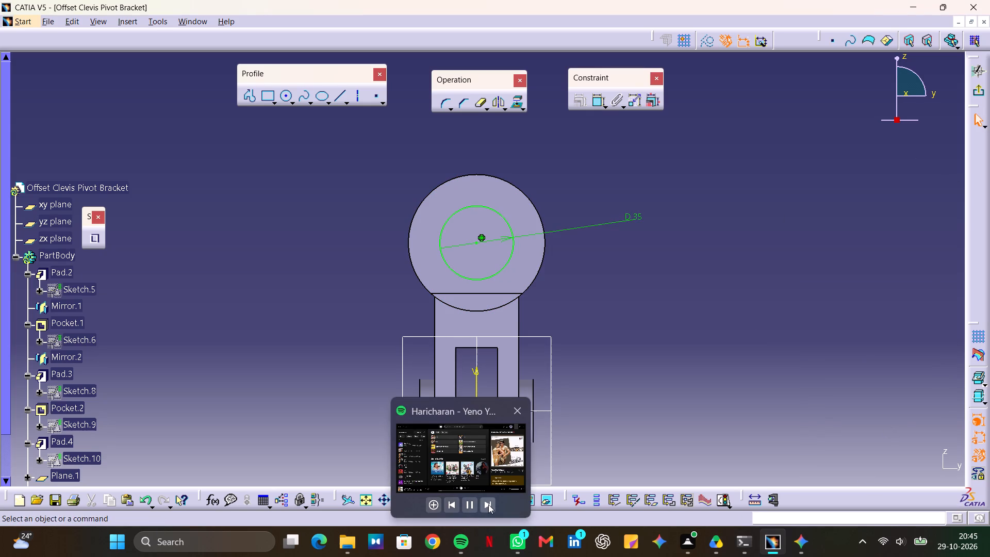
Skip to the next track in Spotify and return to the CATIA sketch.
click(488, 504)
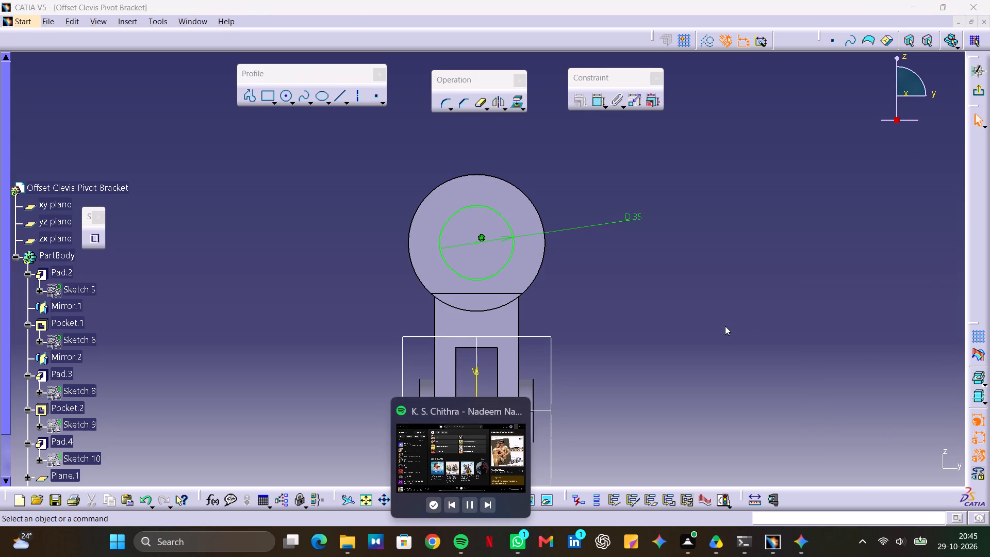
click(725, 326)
Finish the sketch and cut the 35 mm circle into the cylinder as a pocket 48 mm deep.
click(975, 91)
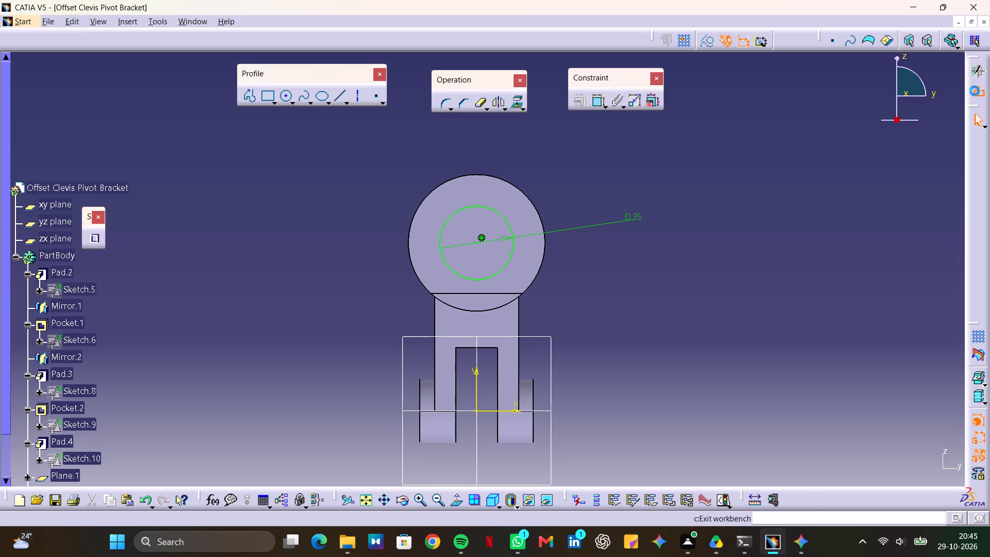
click(232, 45)
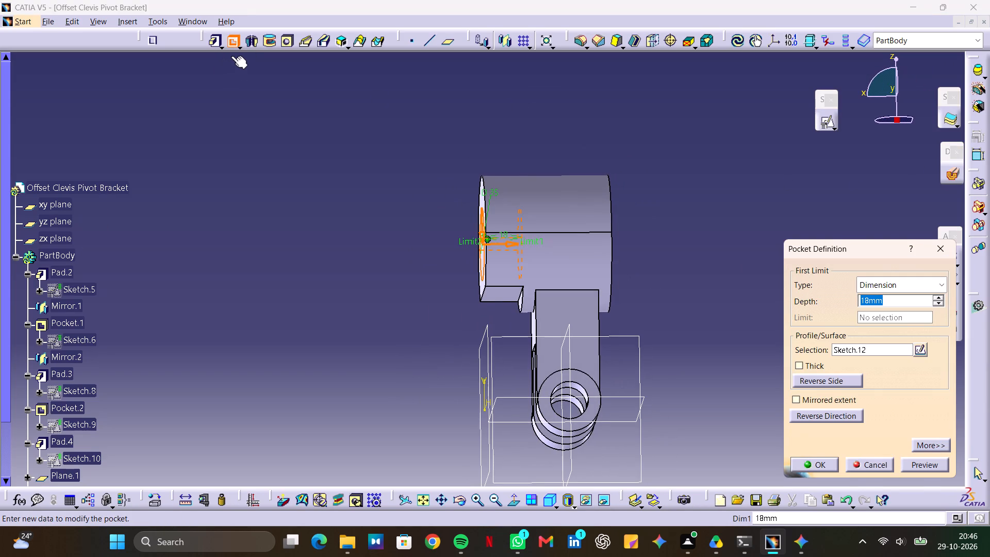
text(48)
key(Return)
click(717, 233)
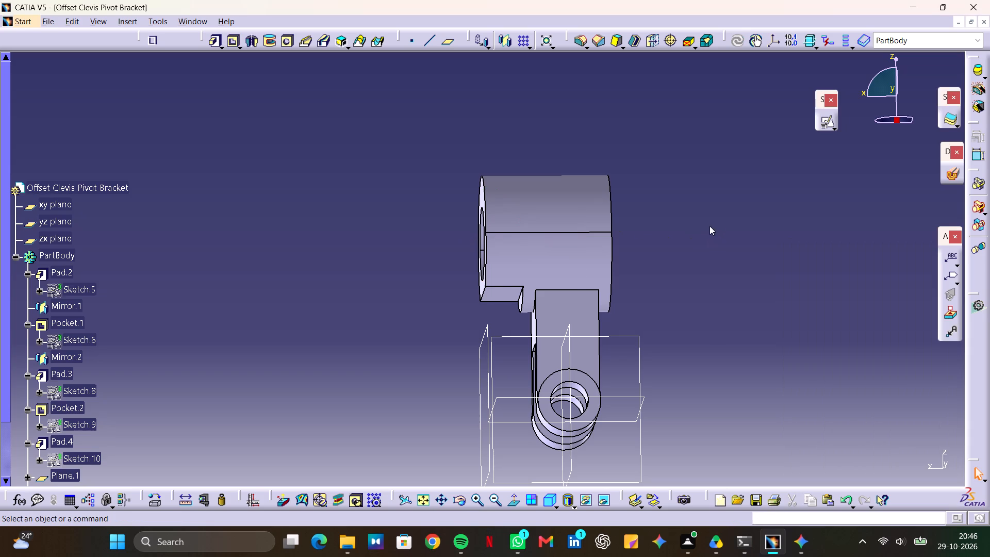
Create a positioned sketch on the offset plane at the cylinder's bored end, keeping the implicit origin and orientation.
middle_drag(242, 271, 344, 341)
drag(242, 271, 344, 341)
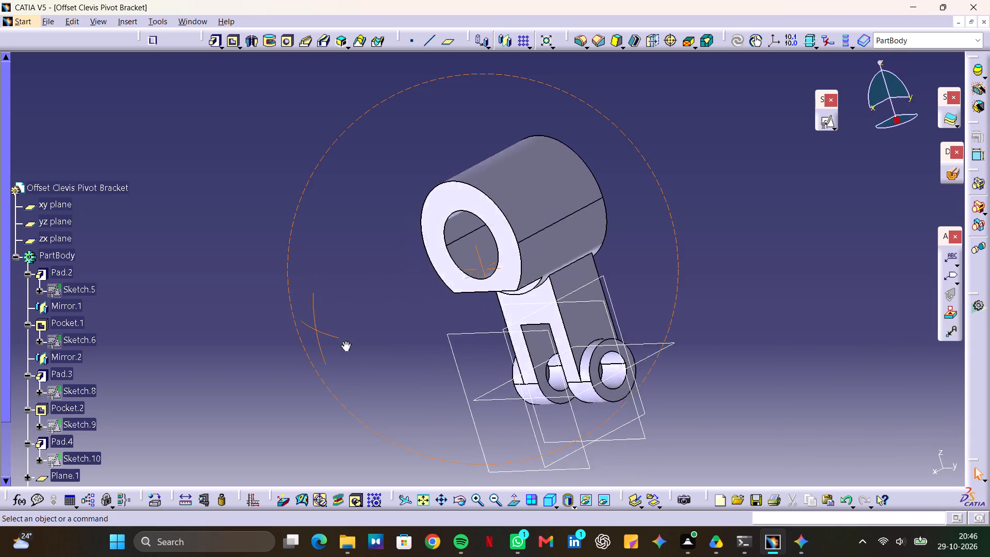
drag(344, 341, 270, 301)
middle_drag(344, 341, 270, 301)
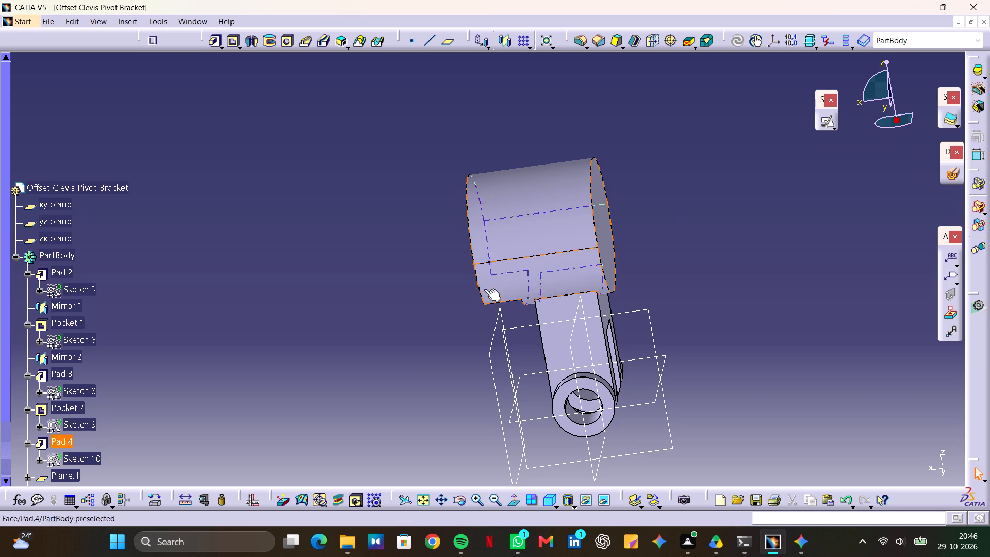
click(822, 120)
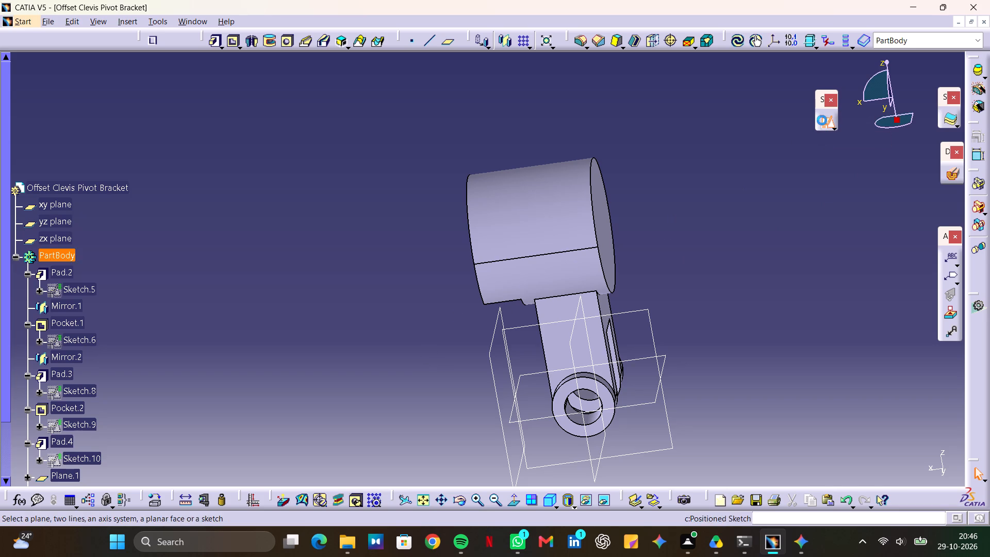
middle_drag(415, 305, 532, 280)
drag(415, 305, 532, 280)
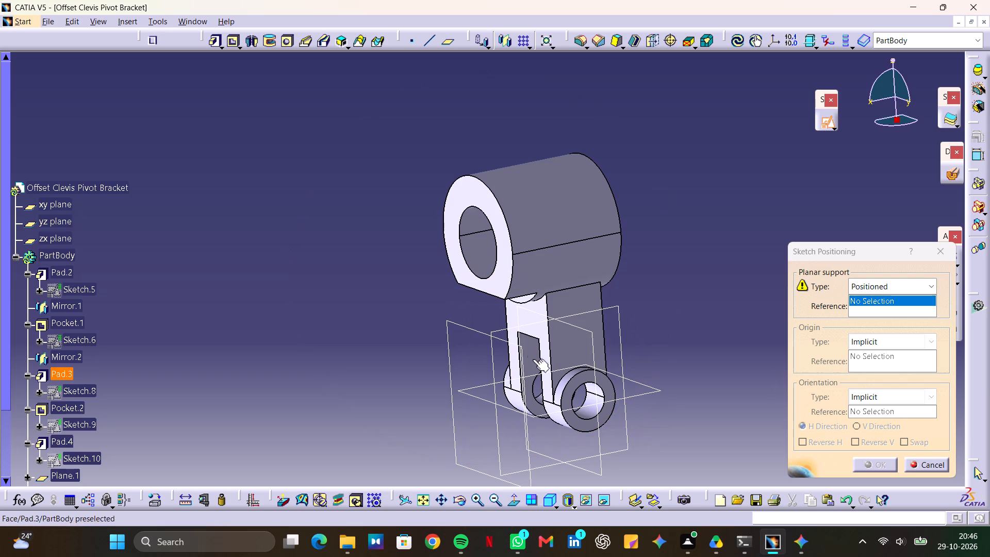
click(498, 339)
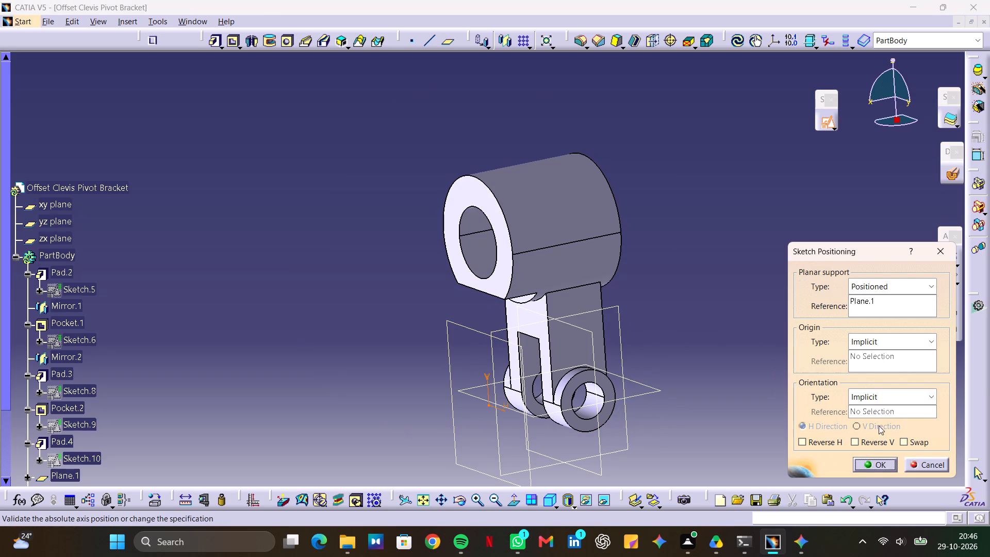
click(878, 467)
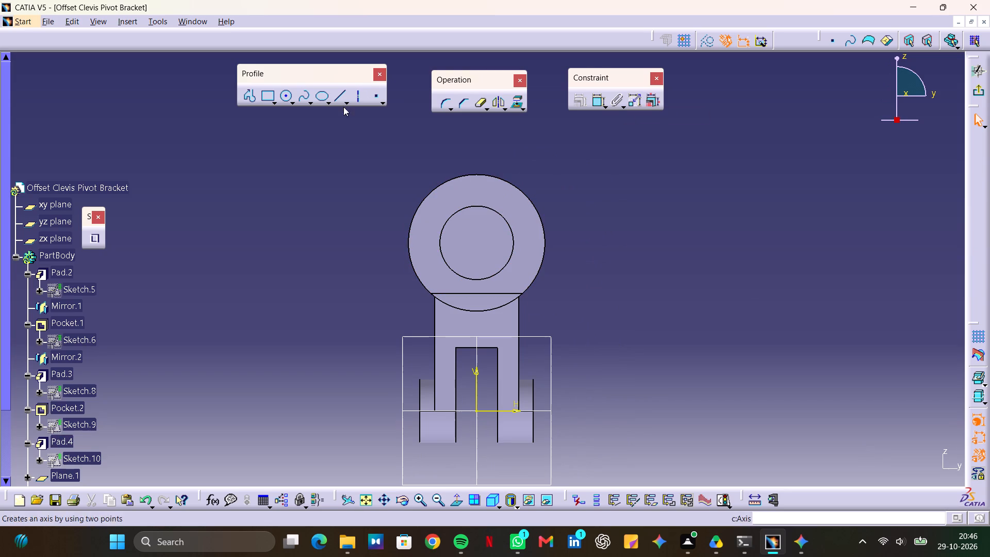
Sketch a circle on the vertical axis inside the 35 mm bore and dimension its diameter as 23 mm.
click(285, 94)
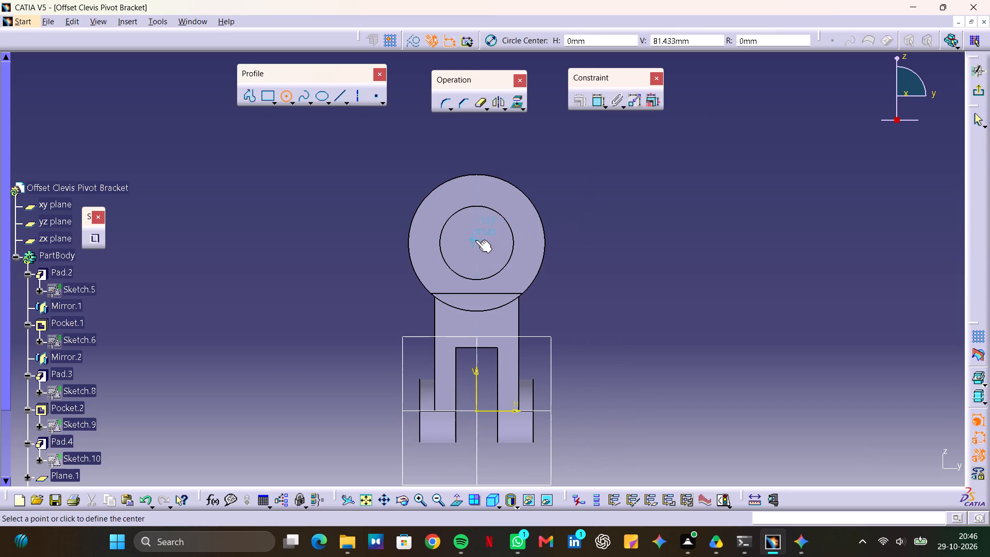
click(477, 239)
click(487, 230)
click(598, 102)
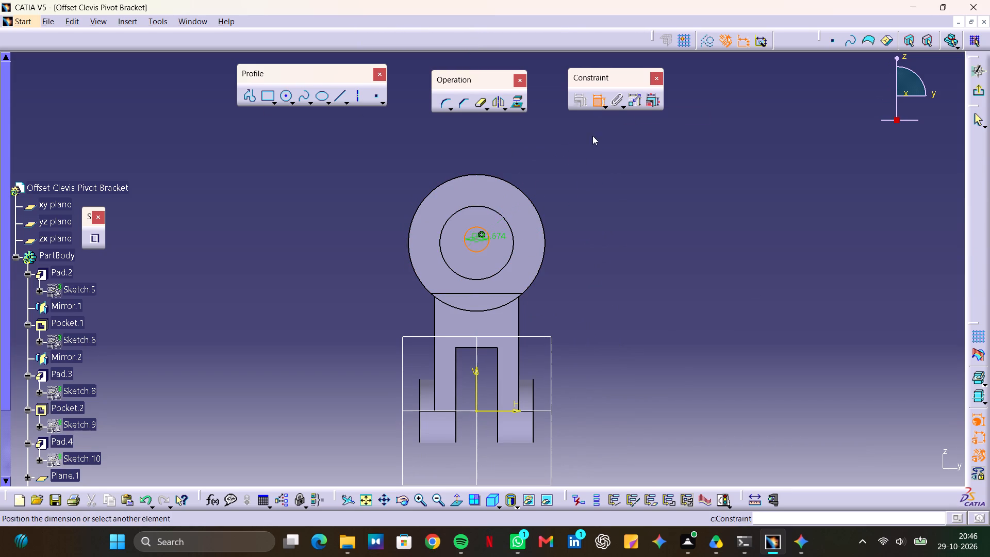
click(581, 193)
double_click(583, 190)
text(23)
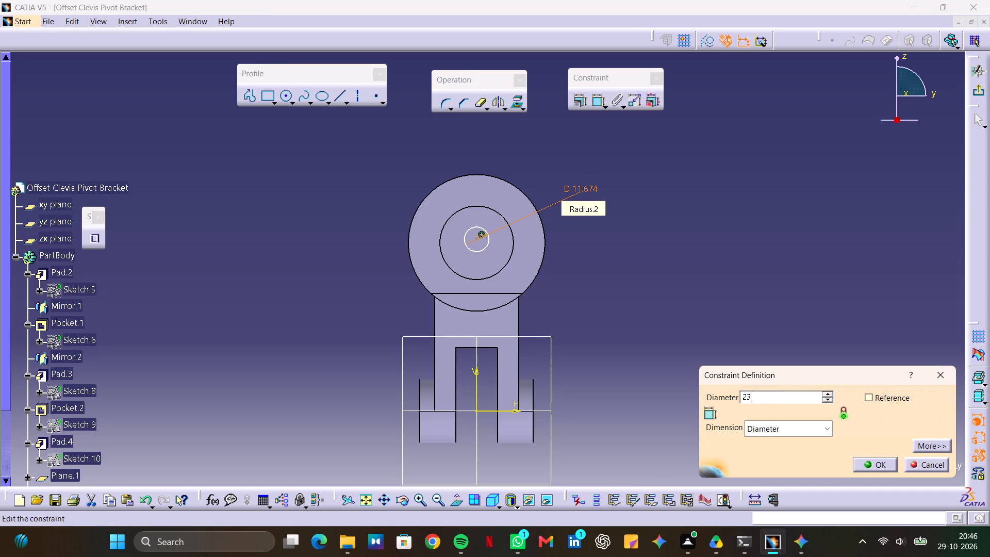
key(Return)
click(579, 271)
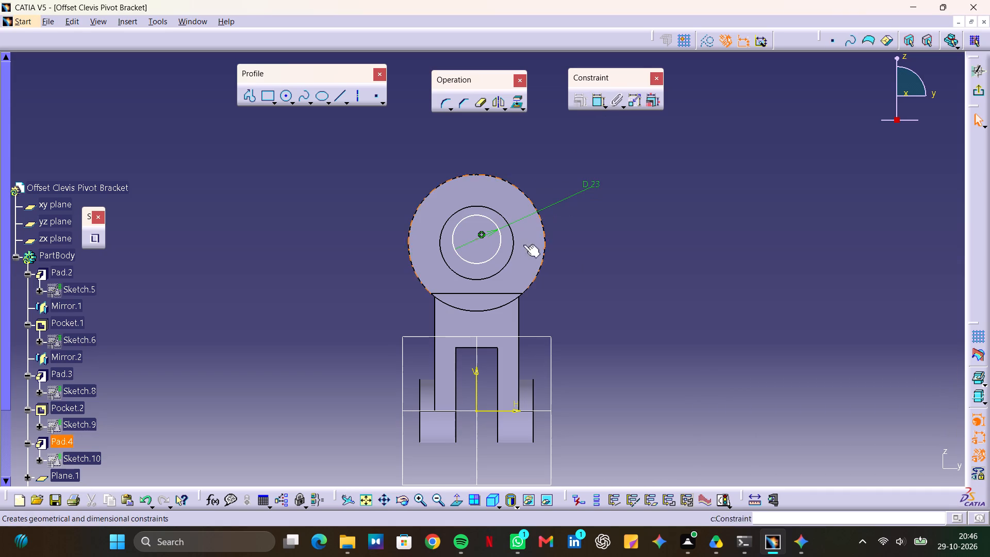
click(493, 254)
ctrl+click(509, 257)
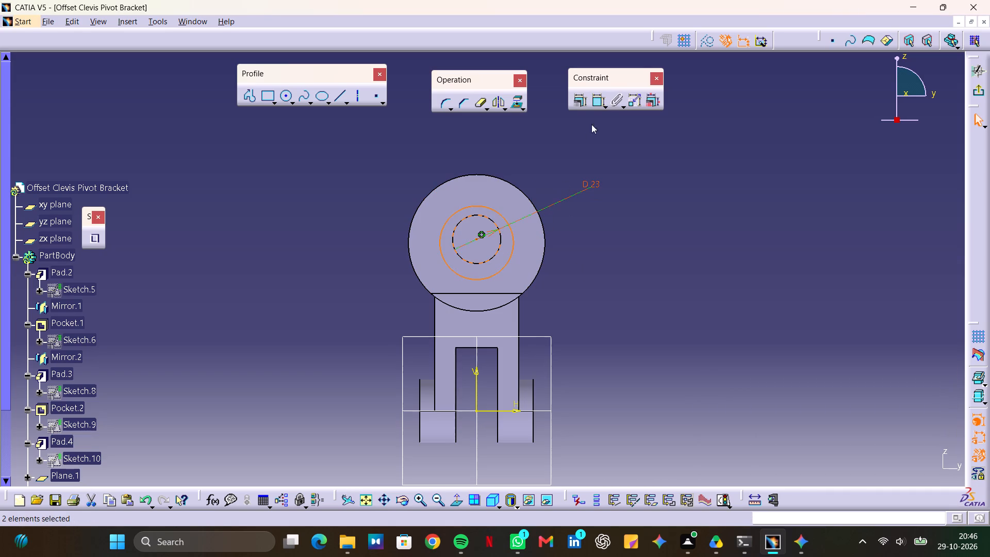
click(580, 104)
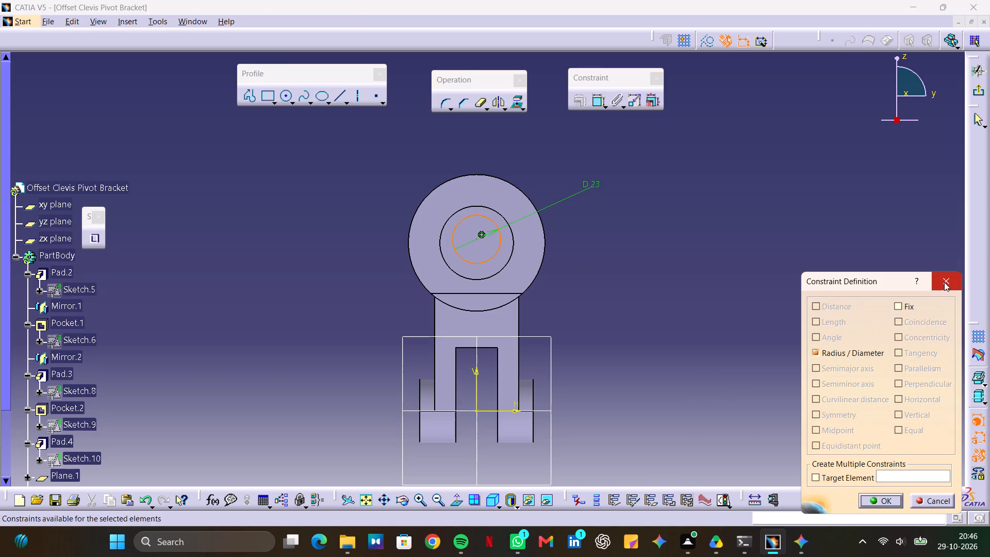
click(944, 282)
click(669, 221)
Constrain the 23 mm circle to be concentric with the cylinder's outer edge.
ctrl+click(498, 250)
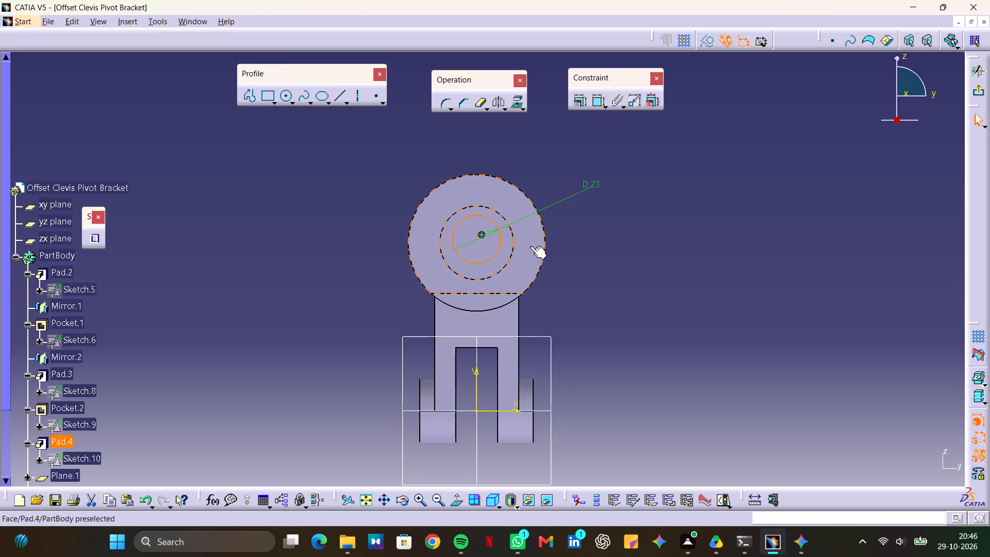
ctrl+click(545, 243)
click(583, 98)
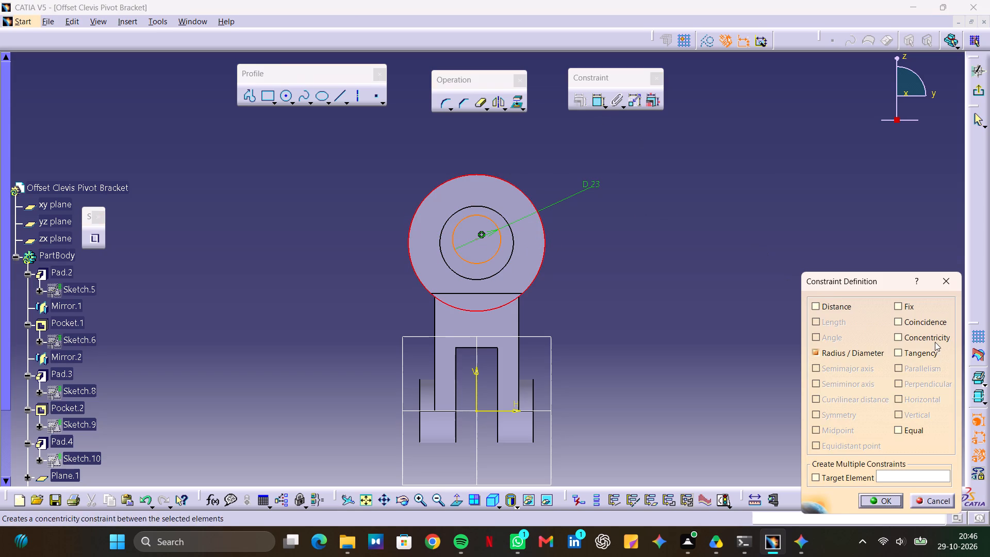
click(934, 341)
click(875, 497)
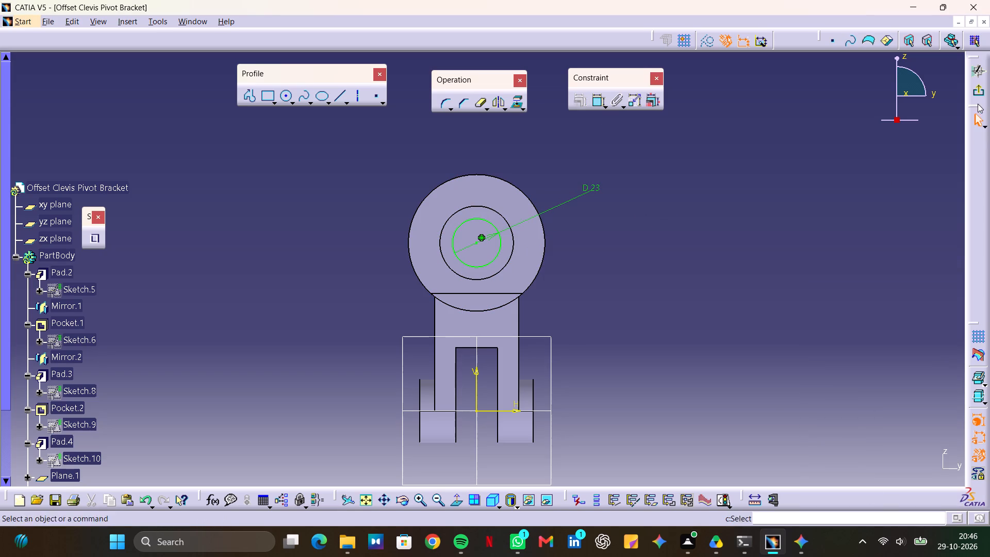
Finish the sketch and cut the 23 mm circle through the cylinder's remaining wall as an Up to next pocket.
click(977, 90)
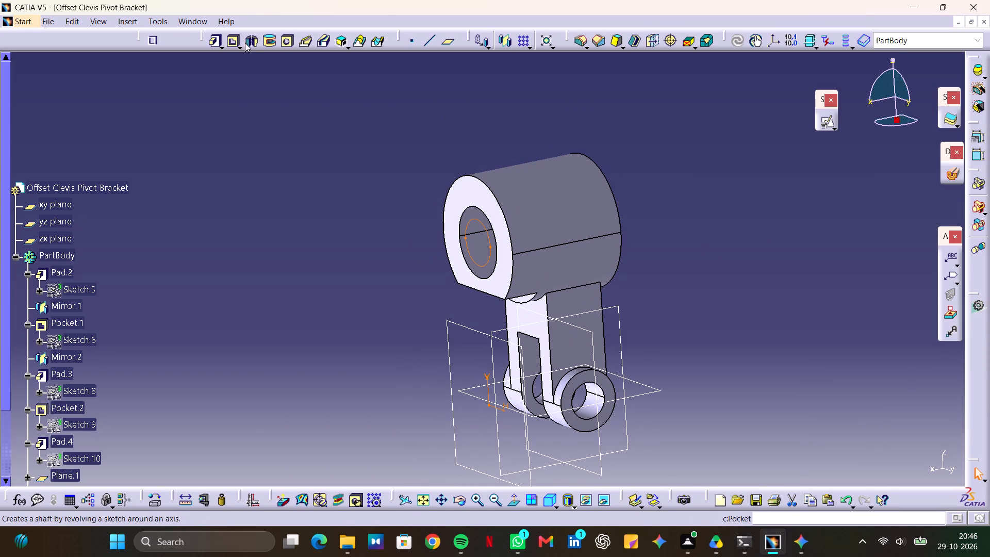
click(234, 42)
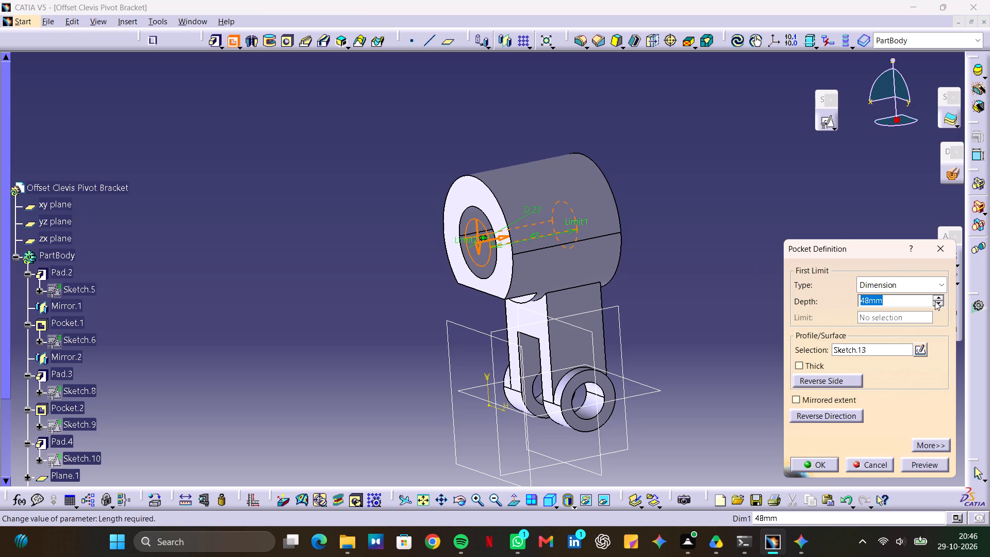
click(938, 287)
click(914, 316)
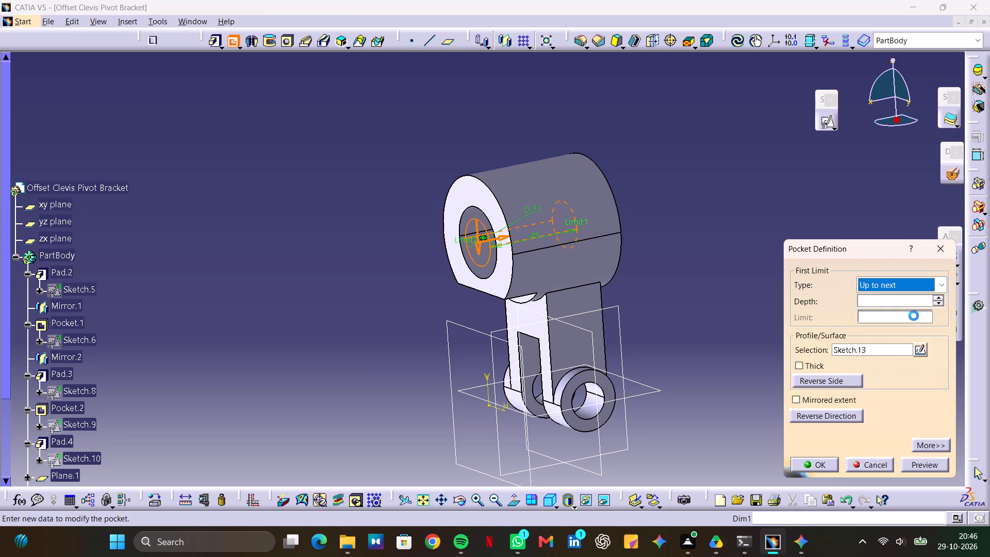
click(923, 466)
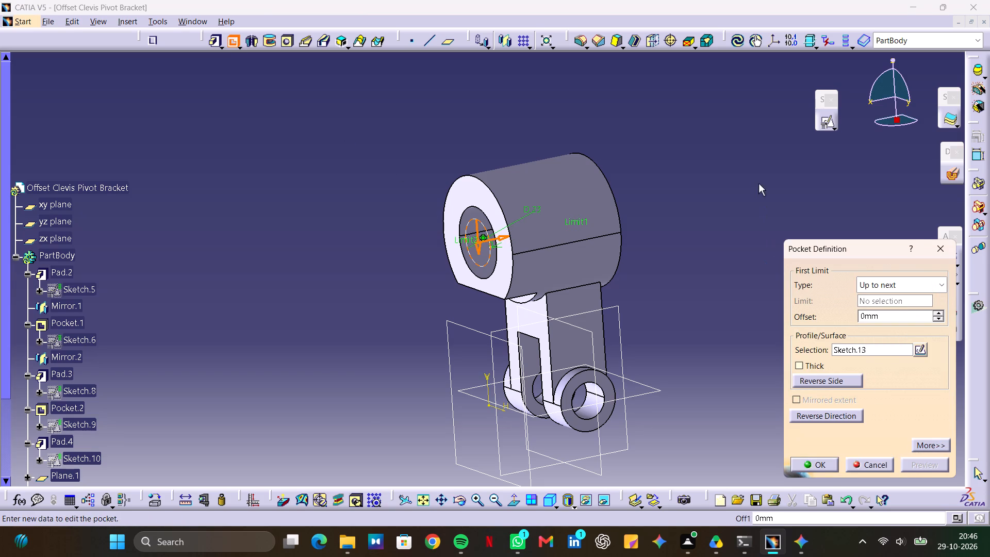
middle_drag(758, 184, 488, 240)
drag(762, 183, 488, 240)
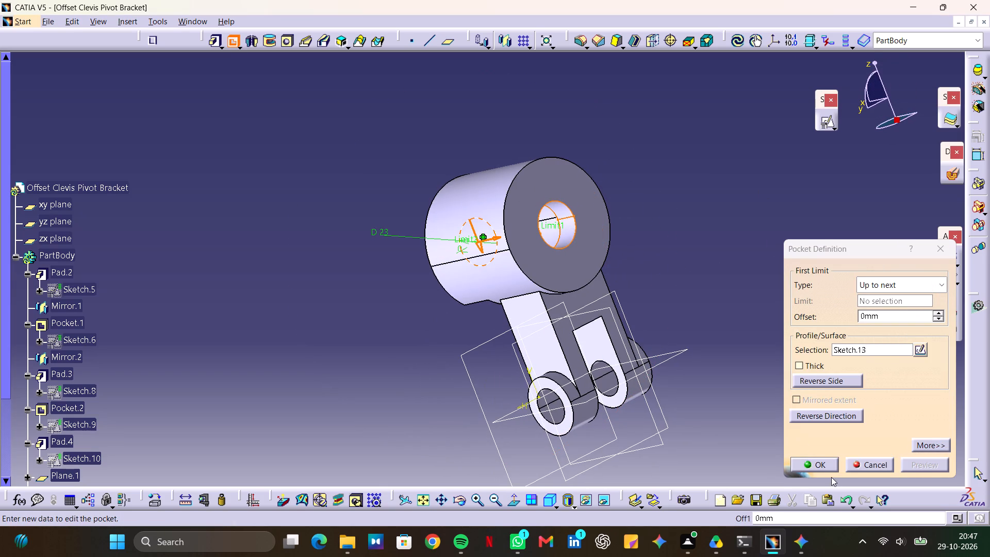
click(819, 467)
click(749, 251)
Create a positioned sketch on the zx plane, keeping the implicit origin and orientation.
middle_drag(307, 271, 415, 281)
drag(307, 271, 415, 280)
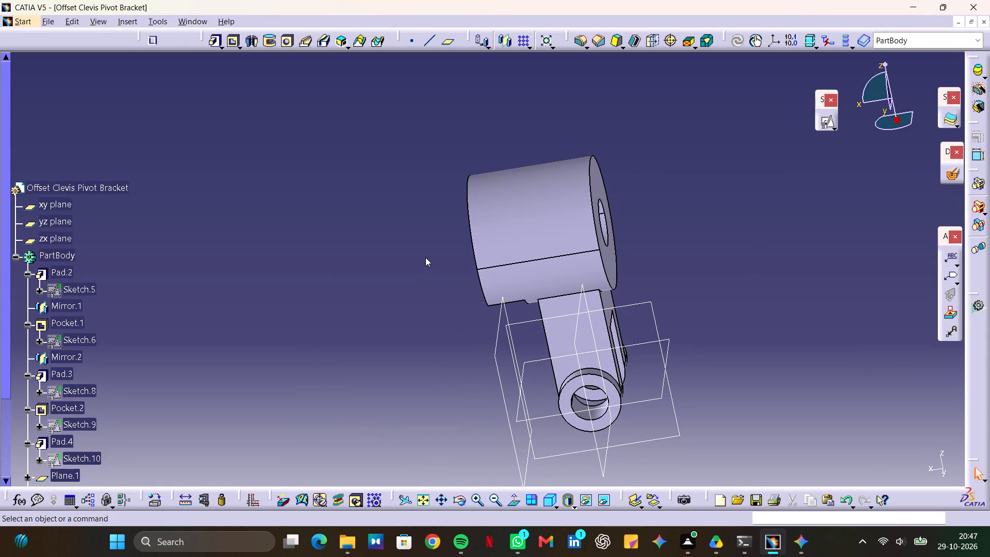
click(828, 123)
click(651, 308)
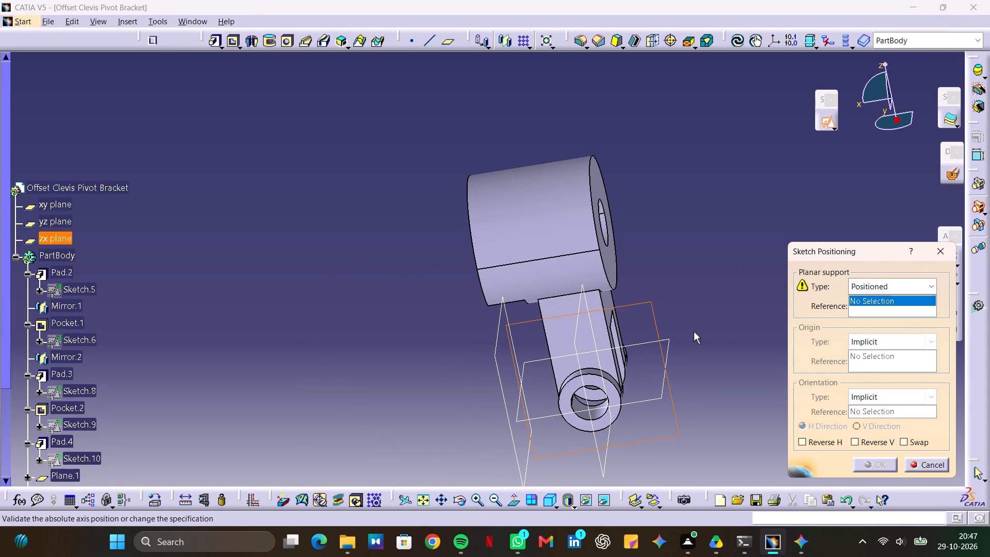
click(869, 461)
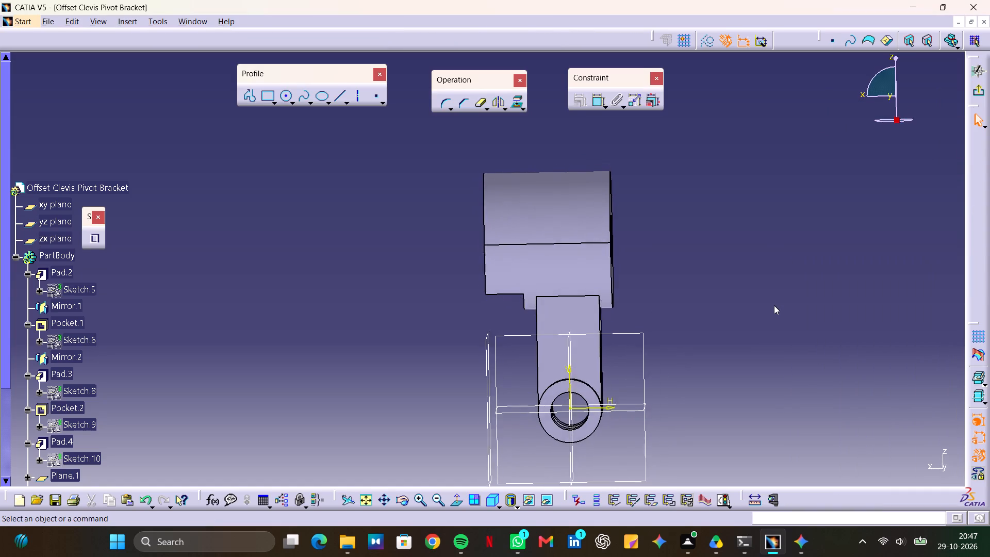
Sketch a circle over the cylinder's side near its negative-H end and dimension its diameter as 20 mm.
click(286, 96)
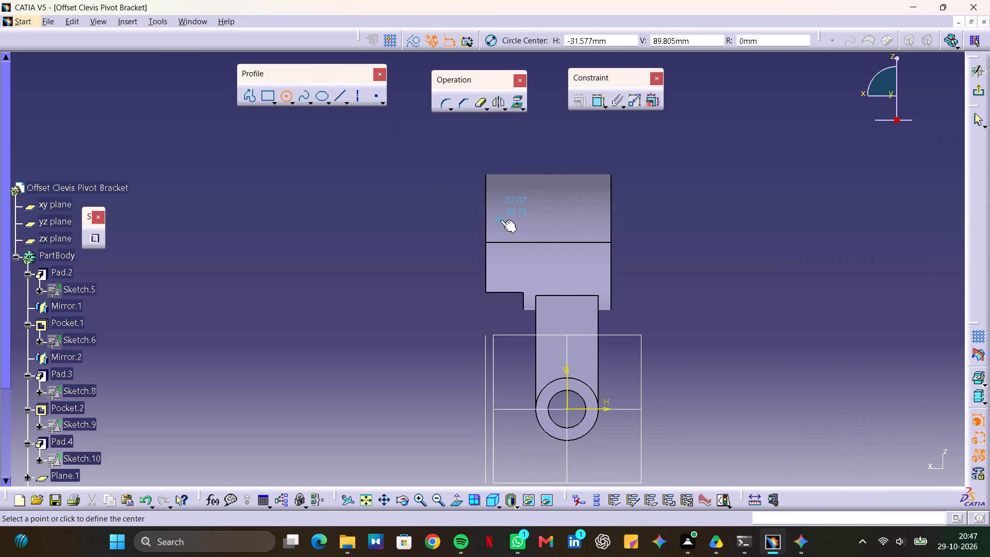
click(513, 226)
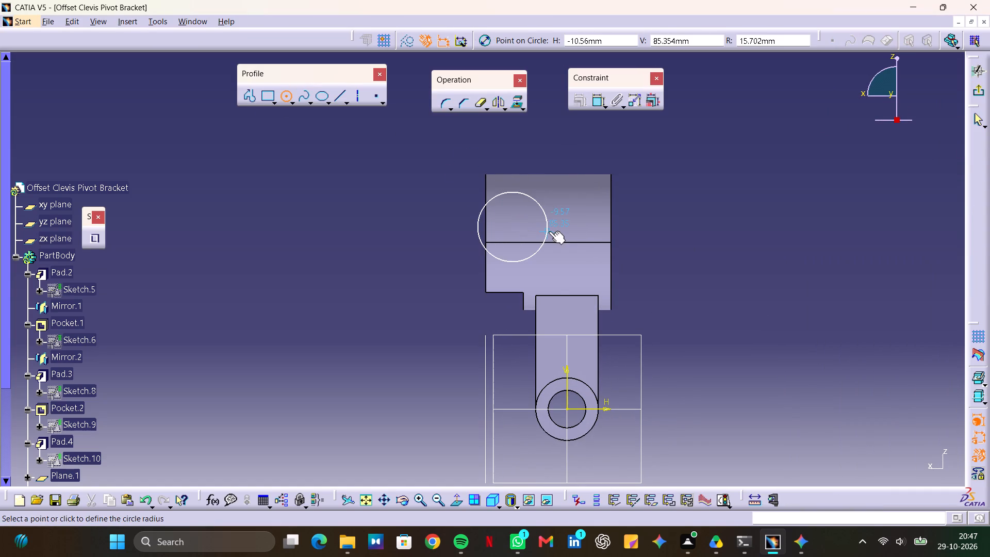
click(539, 226)
click(600, 107)
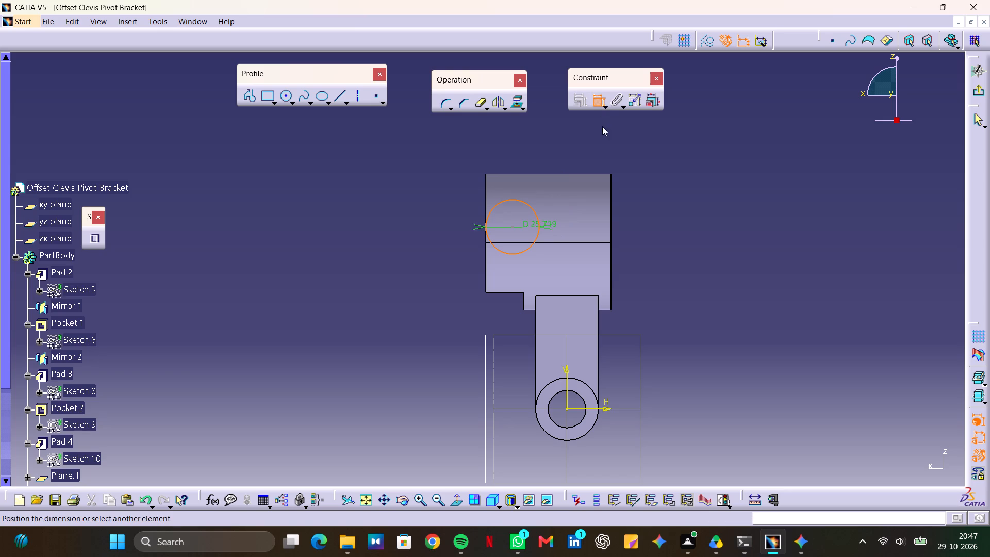
click(454, 219)
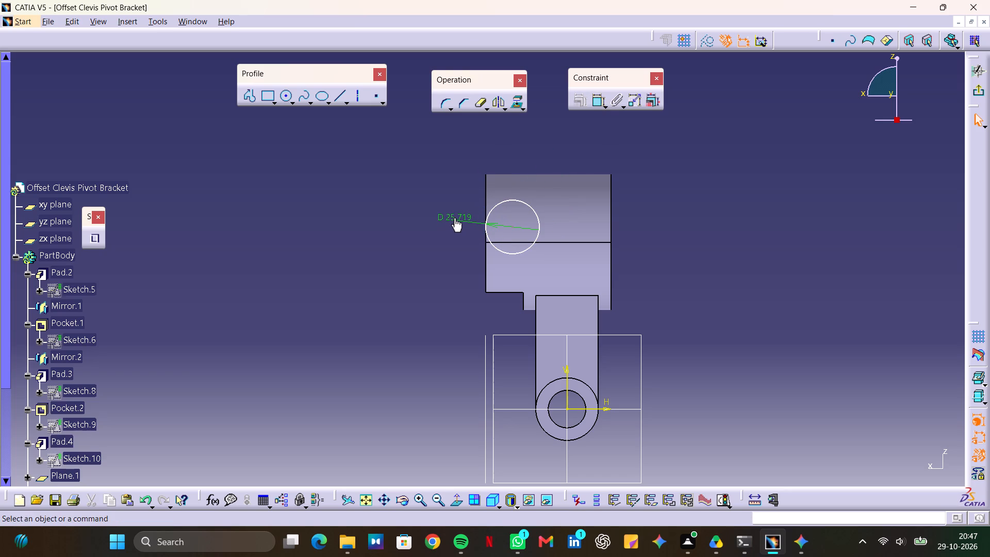
double_click(454, 217)
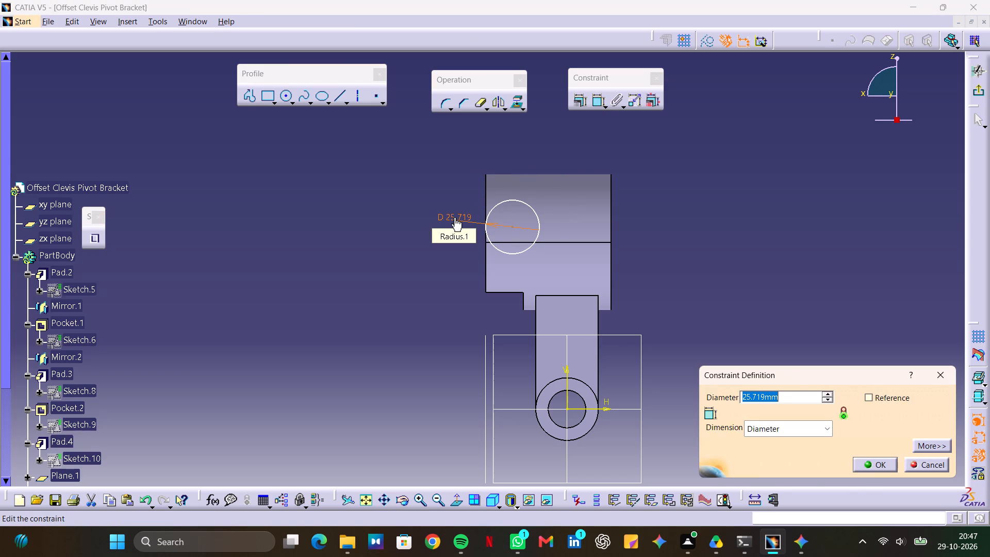
text(20)
key(Return)
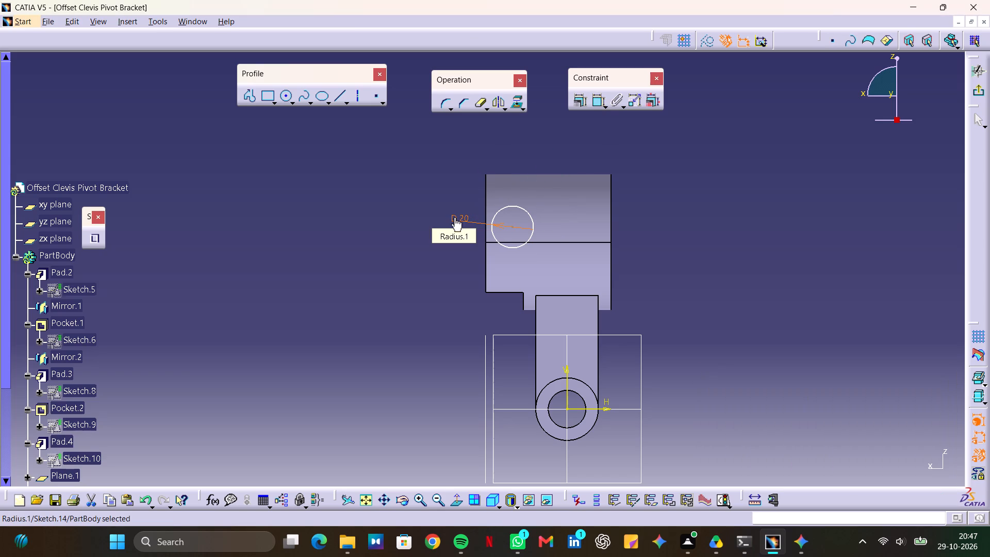
Dimension the 20 mm circle's centre 14 mm from the cylinder's end edge on the negative-H side.
click(603, 117)
click(592, 103)
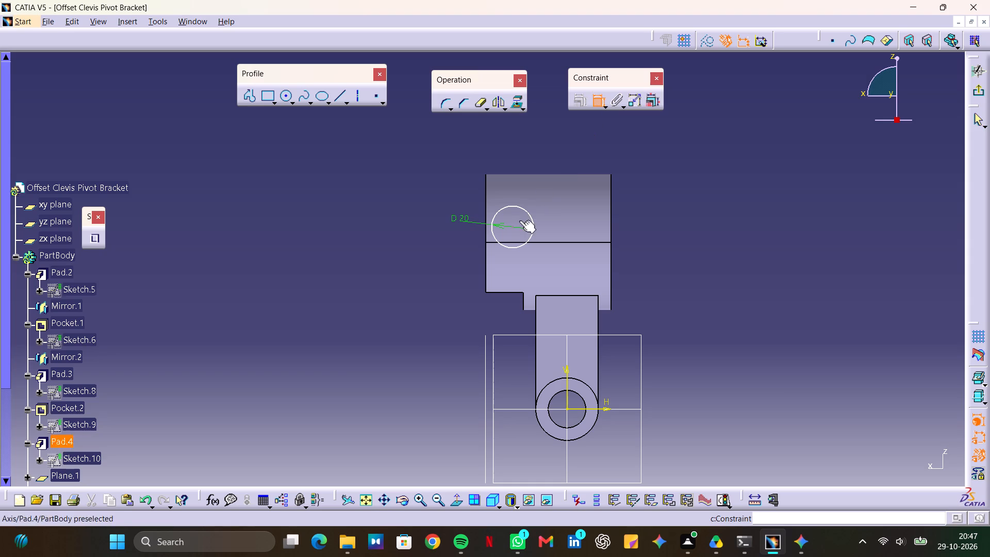
click(512, 227)
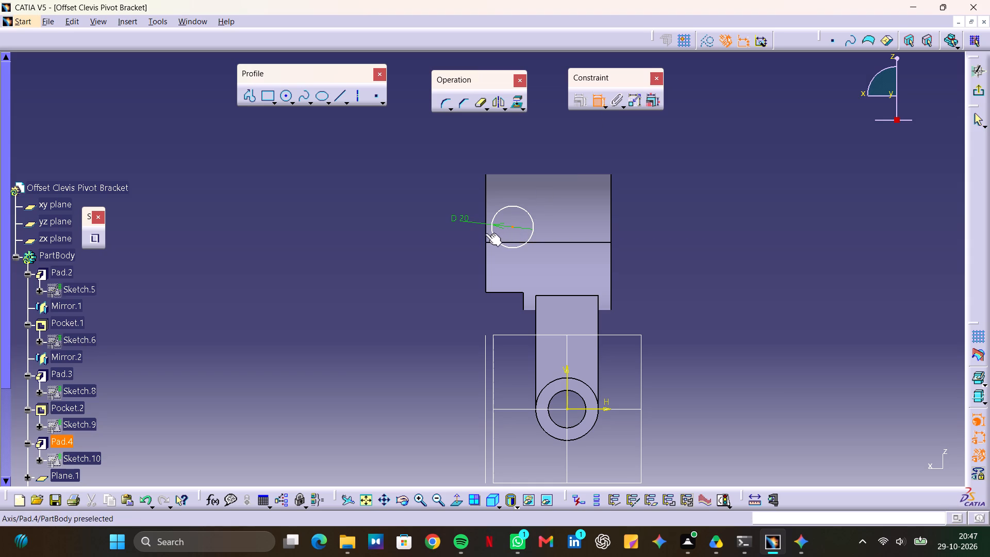
click(485, 233)
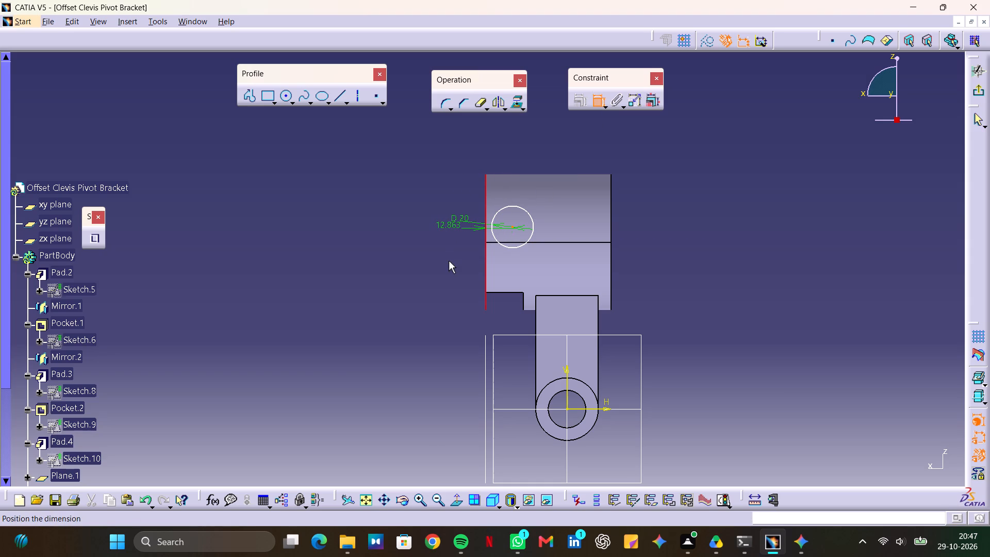
click(449, 257)
click(440, 265)
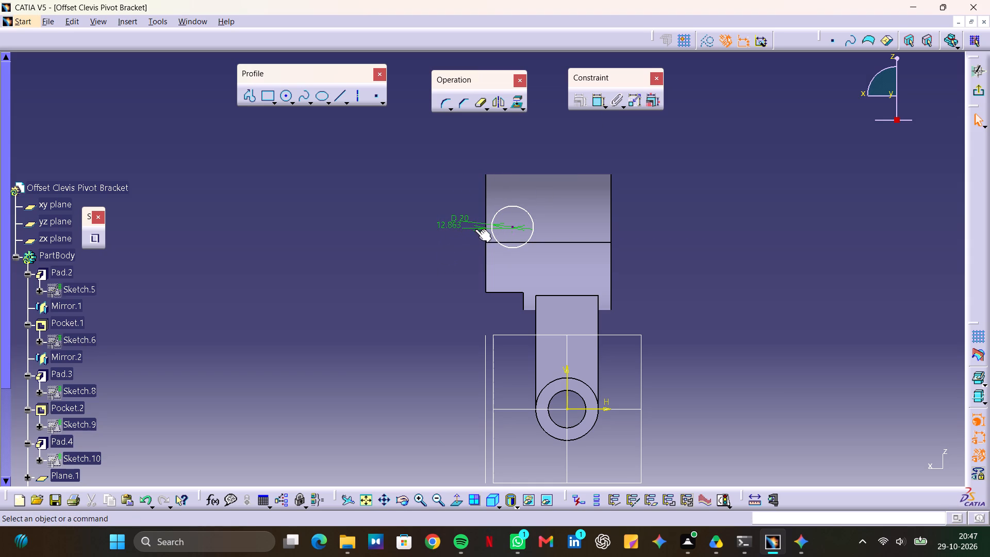
drag(475, 229, 474, 167)
double_click(449, 163)
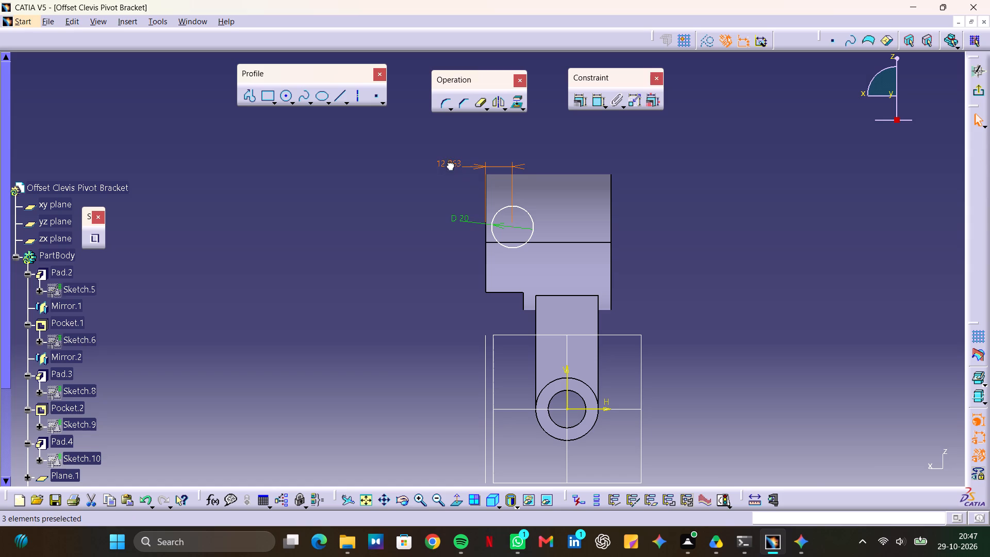
text(14)
key(Return)
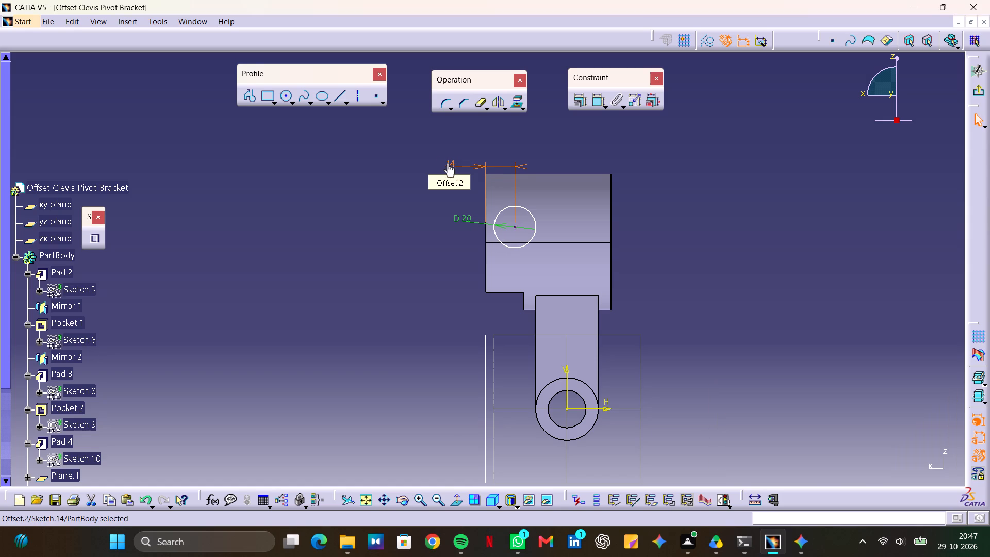
click(728, 210)
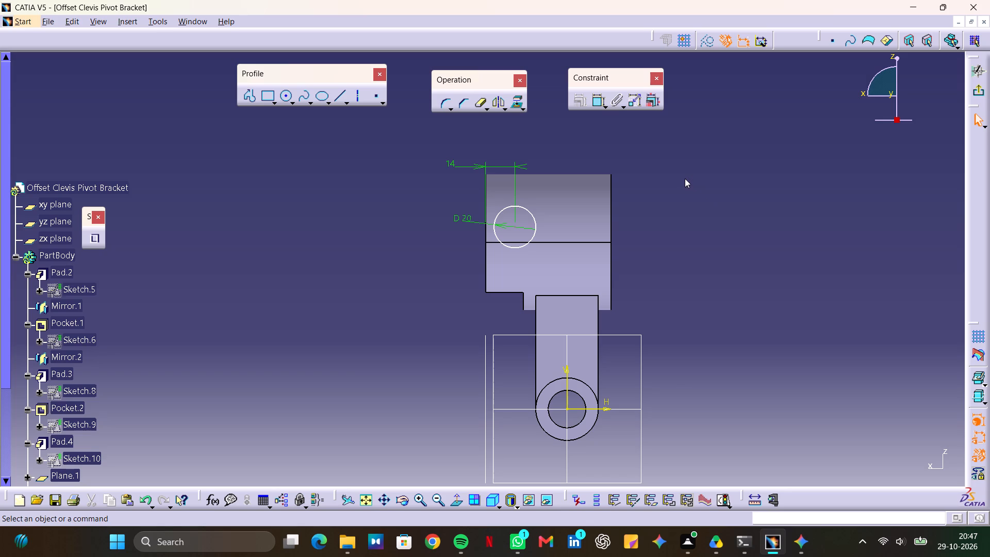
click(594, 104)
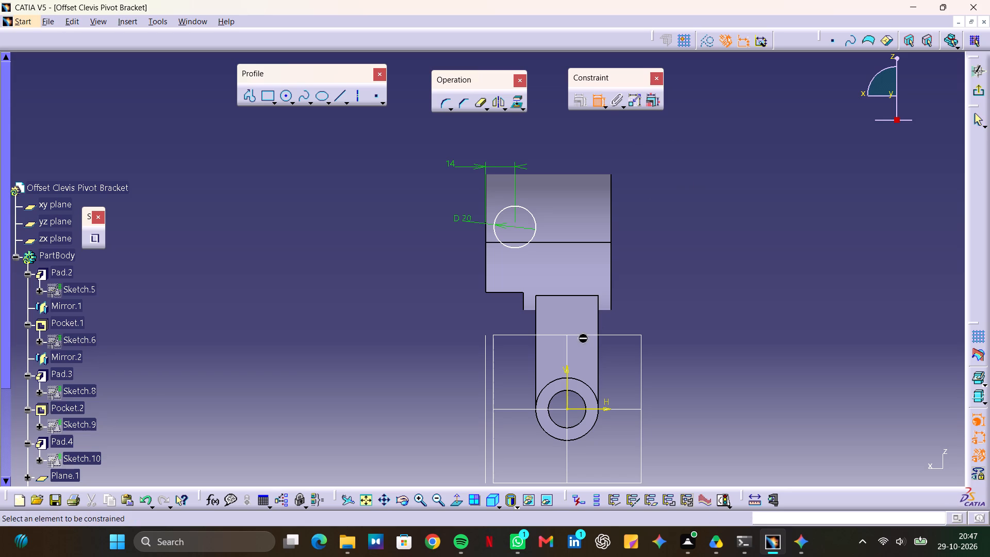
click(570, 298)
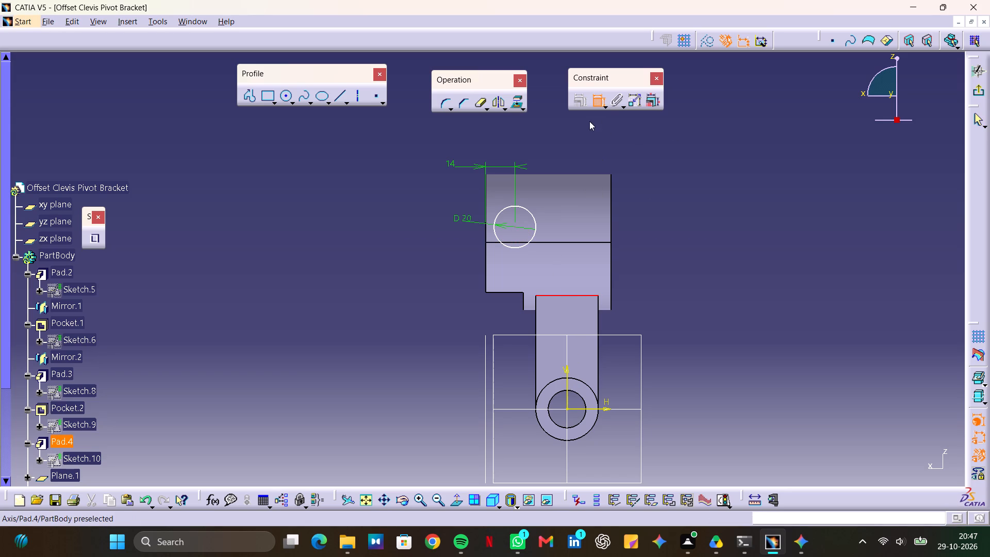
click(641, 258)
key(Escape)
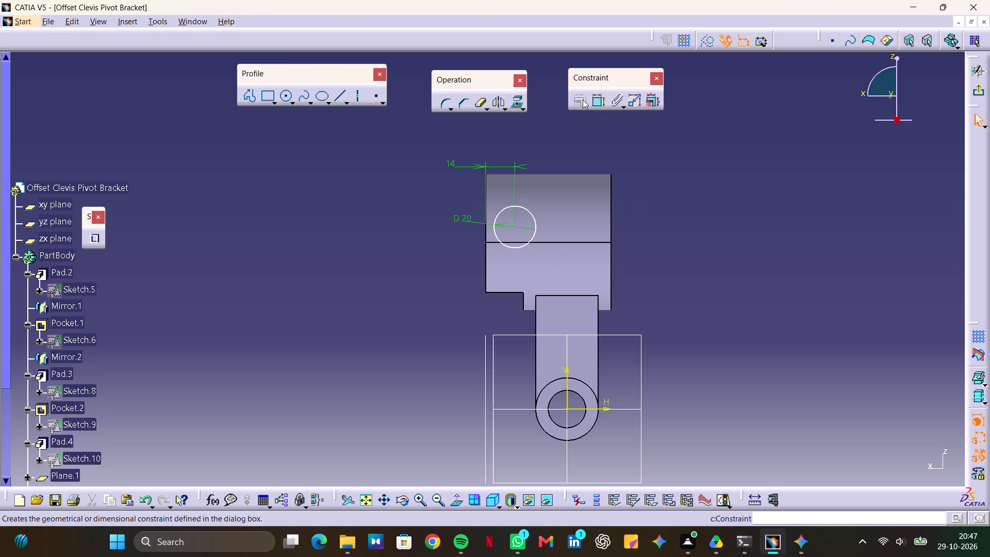
Dimension the 20 mm circle's centre 80 mm above the sketch's horizontal axis.
click(593, 99)
click(607, 405)
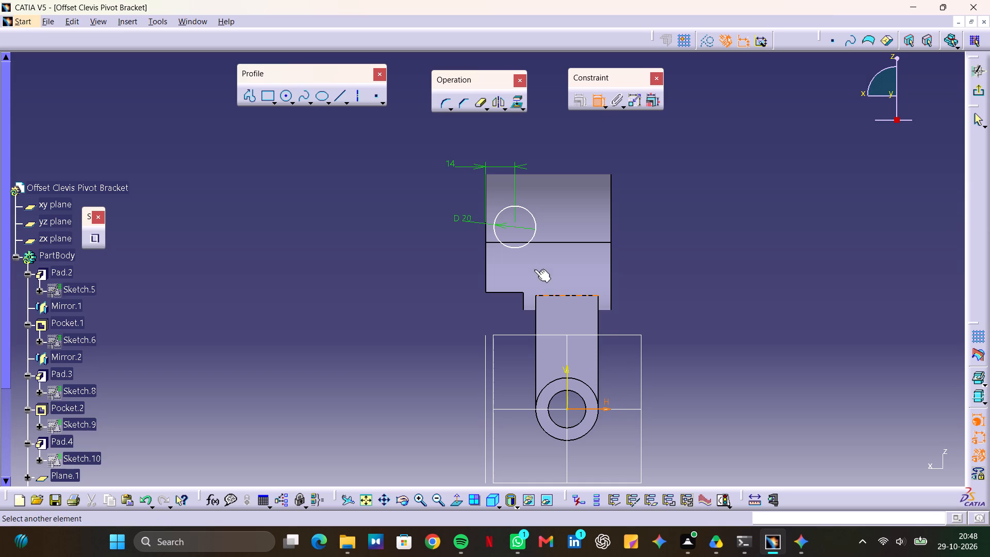
click(513, 228)
click(686, 313)
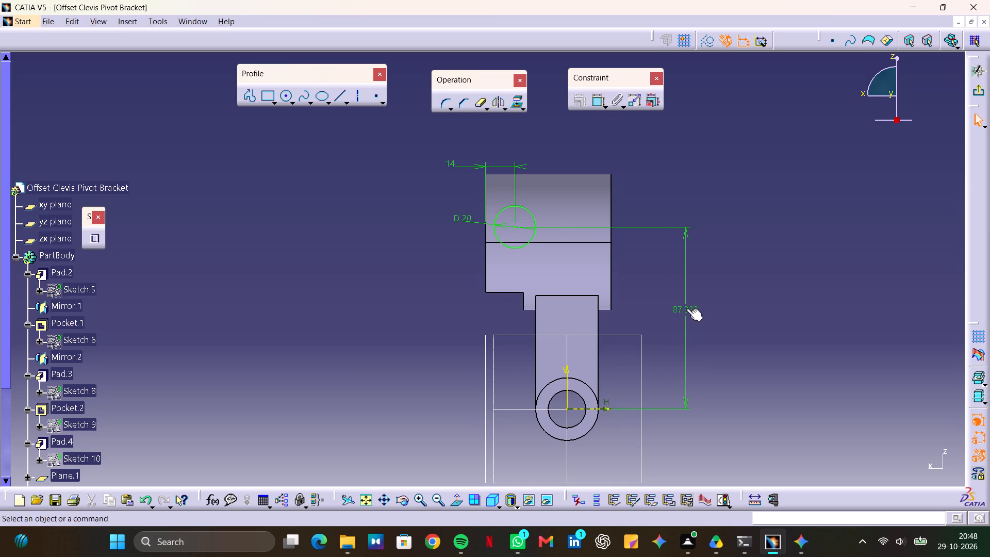
double_click(687, 308)
text(80)
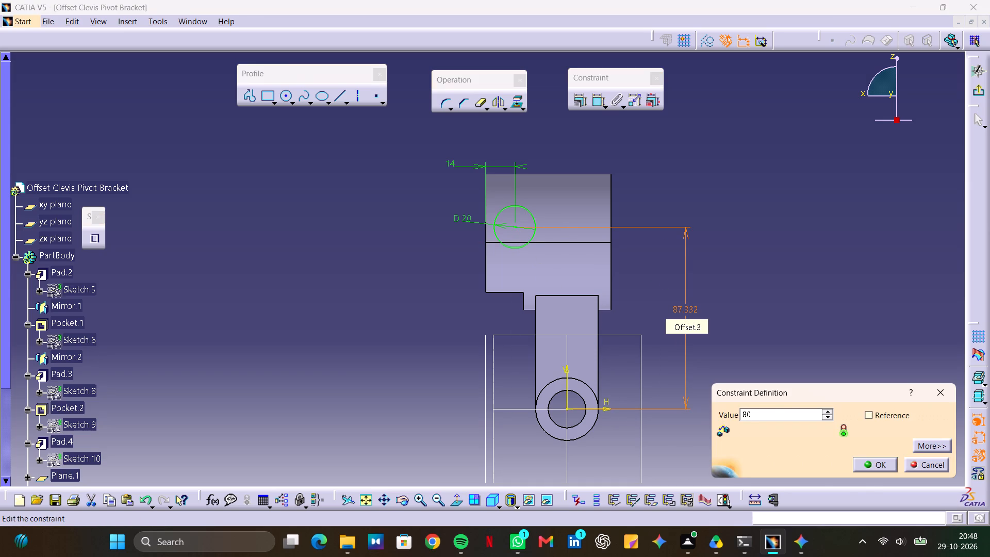
key(Return)
click(722, 225)
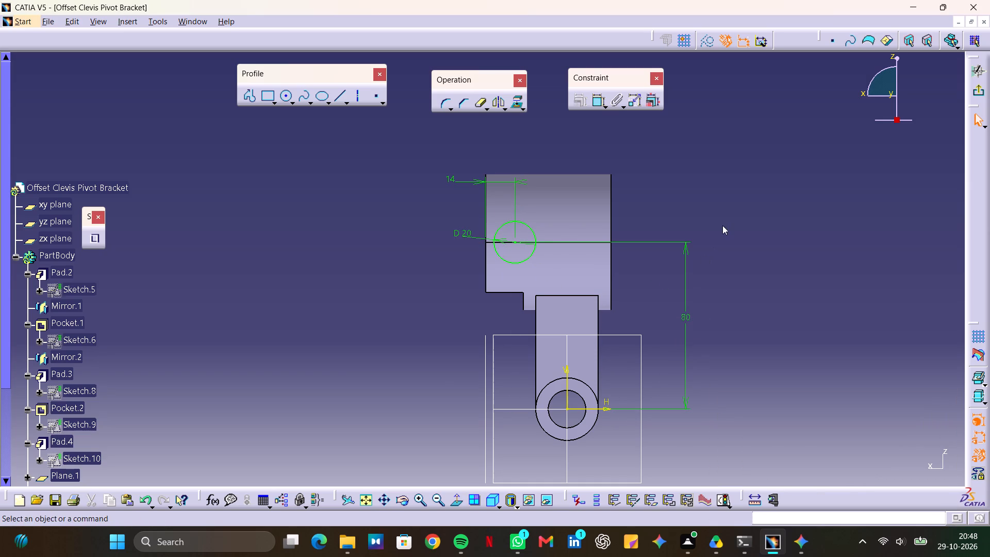
Finish the 20 mm circle sketch and return to part modelling.
middle_drag(354, 333, 374, 346)
drag(354, 333, 374, 346)
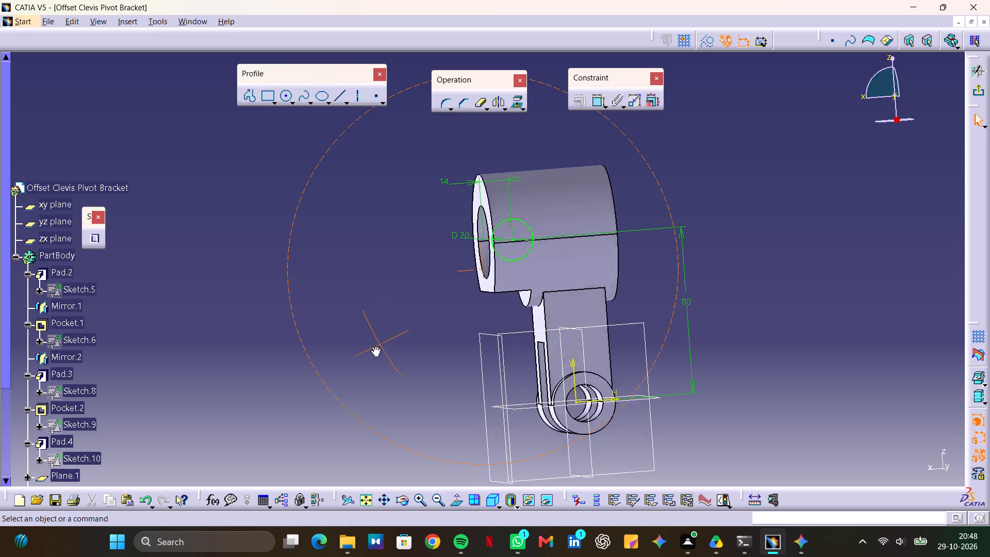
drag(374, 346, 353, 355)
middle_drag(374, 346, 353, 355)
click(973, 91)
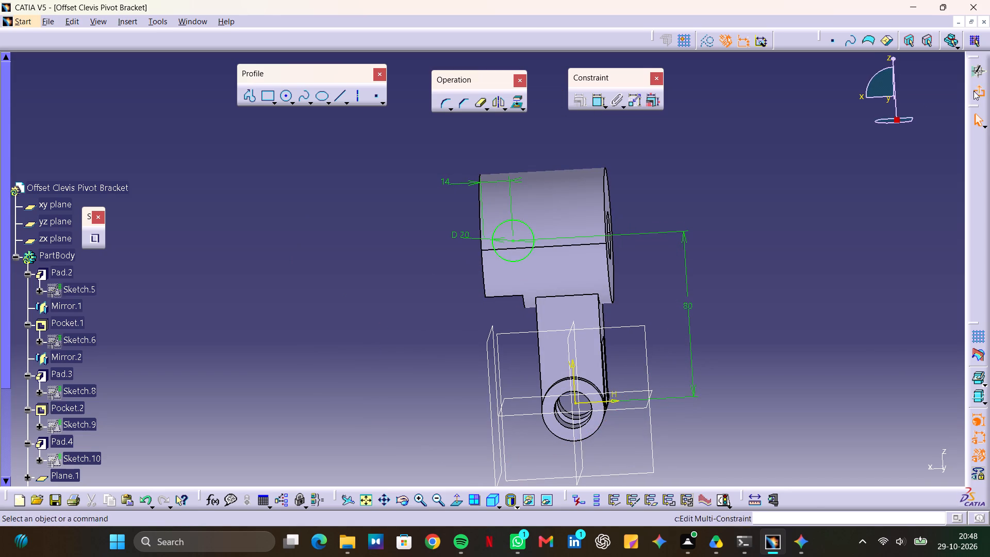
Cut the 20 mm circle crosswise through the cylinder as a Dimension-type pocket, 45 mm deep with mirrored extent.
middle_drag(314, 284, 314, 283)
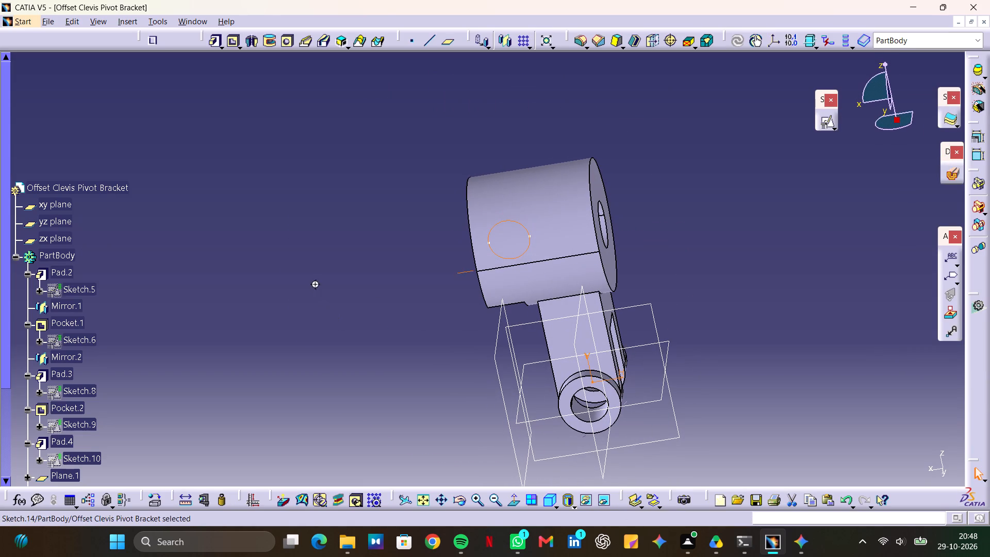
middle_drag(314, 283, 498, 260)
drag(314, 283, 498, 260)
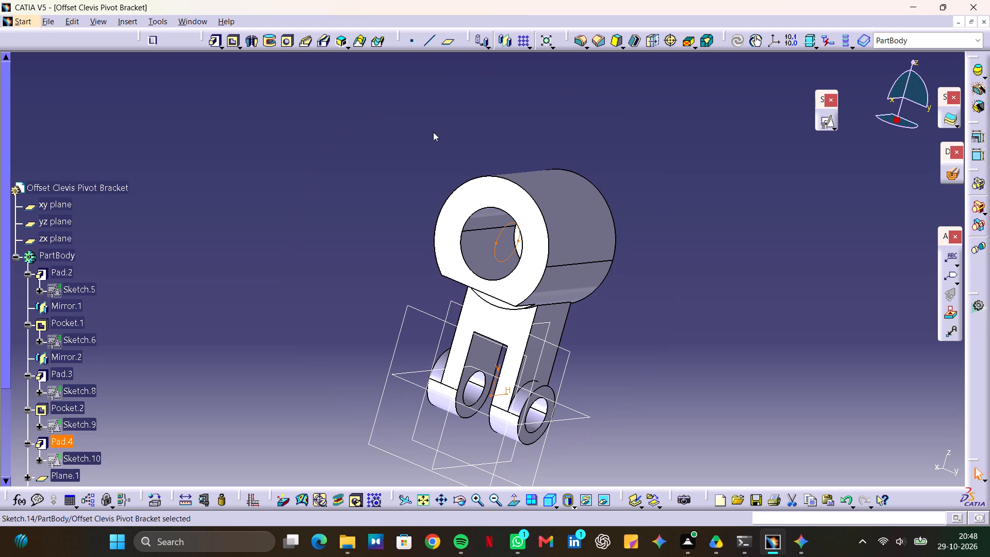
click(235, 43)
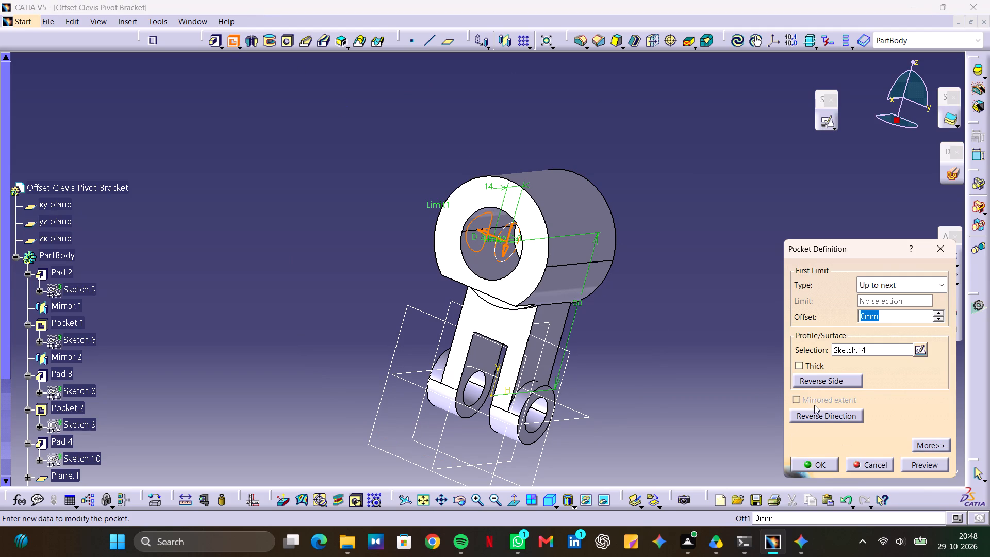
click(891, 286)
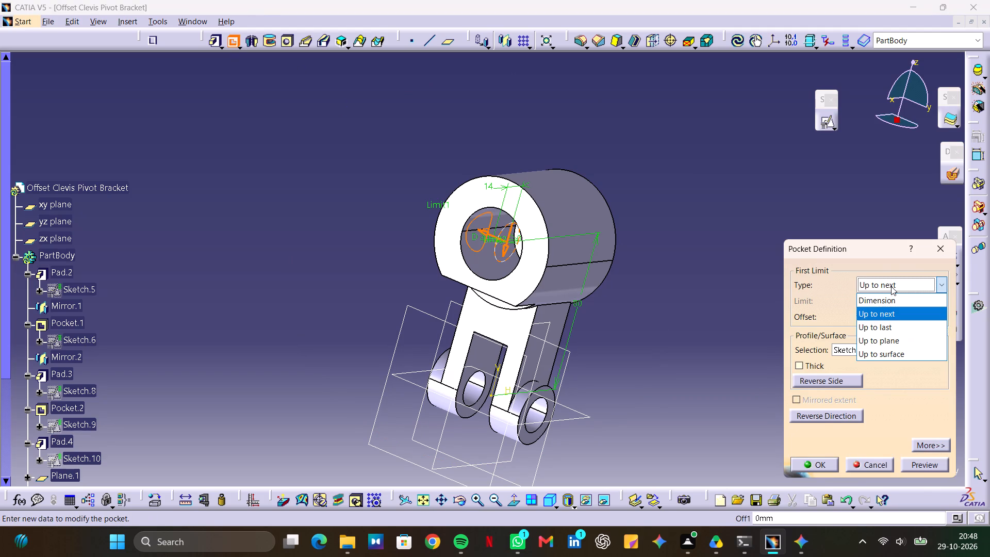
click(890, 299)
click(818, 400)
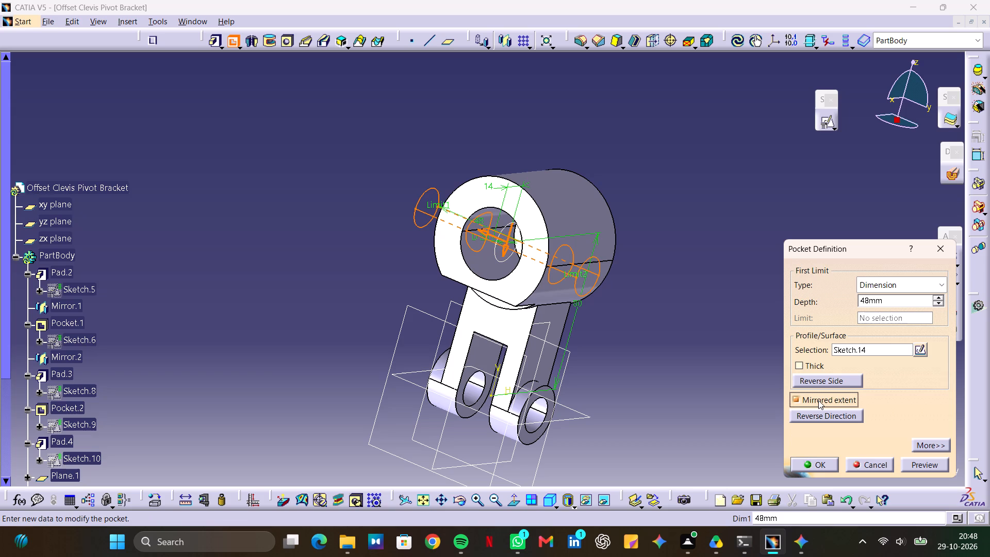
triple_click(937, 303)
triple_click(937, 303)
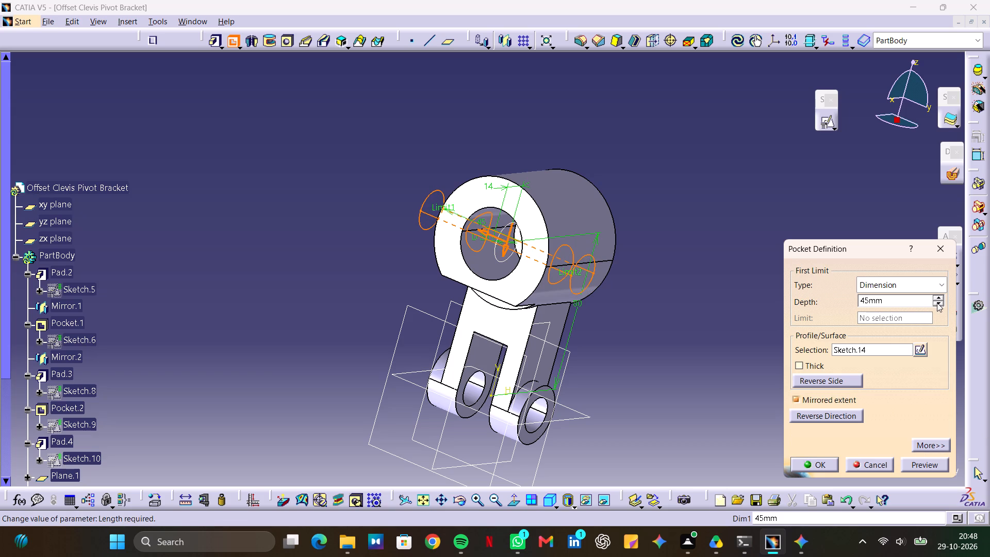
click(930, 284)
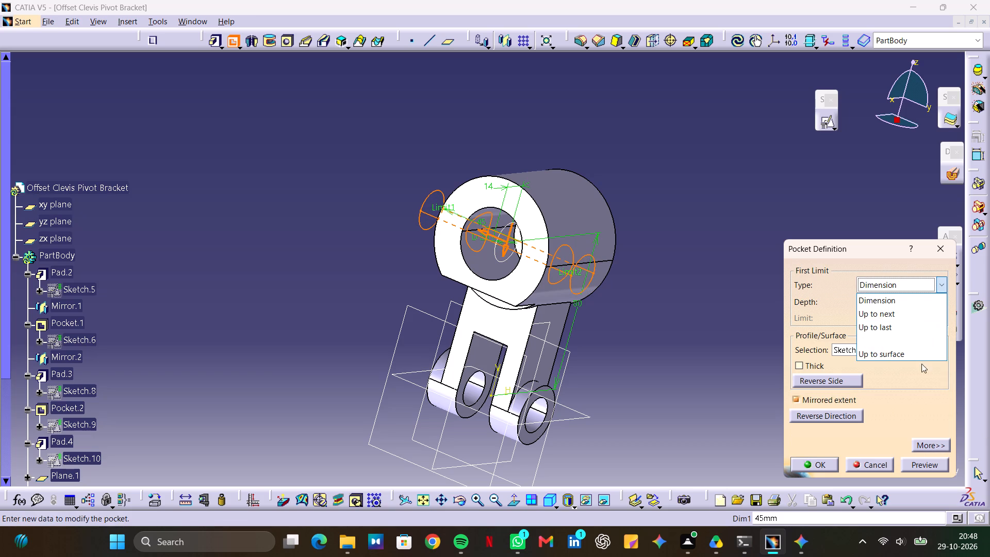
click(912, 390)
click(813, 463)
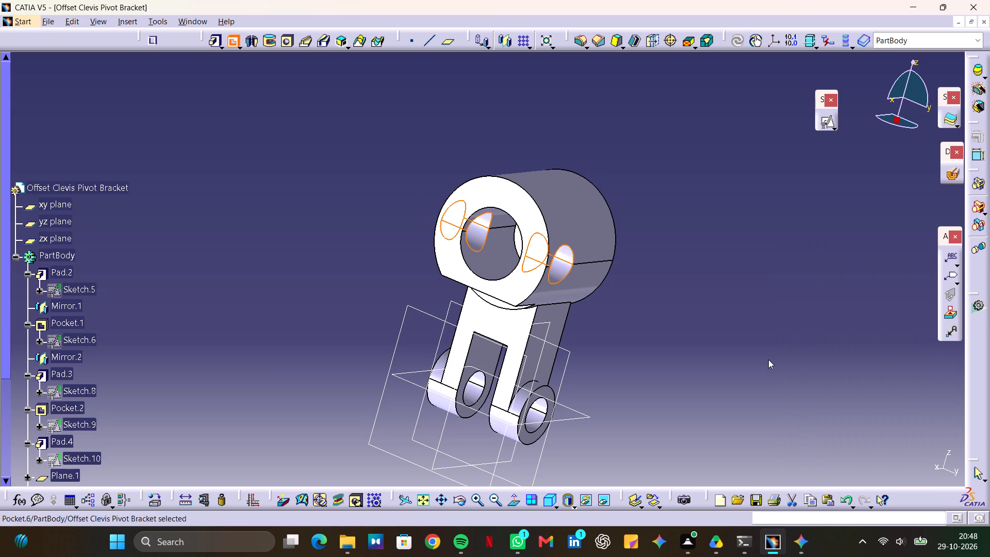
click(767, 358)
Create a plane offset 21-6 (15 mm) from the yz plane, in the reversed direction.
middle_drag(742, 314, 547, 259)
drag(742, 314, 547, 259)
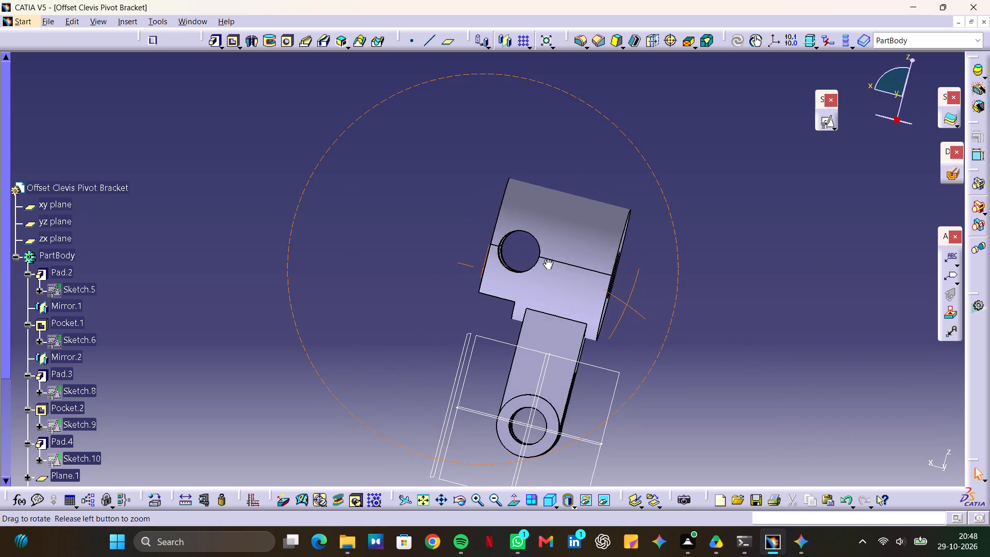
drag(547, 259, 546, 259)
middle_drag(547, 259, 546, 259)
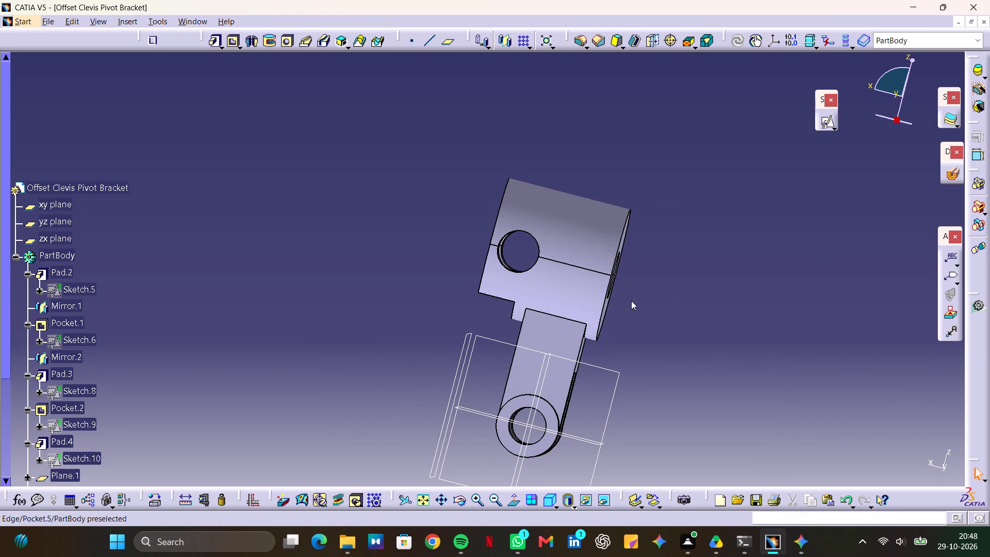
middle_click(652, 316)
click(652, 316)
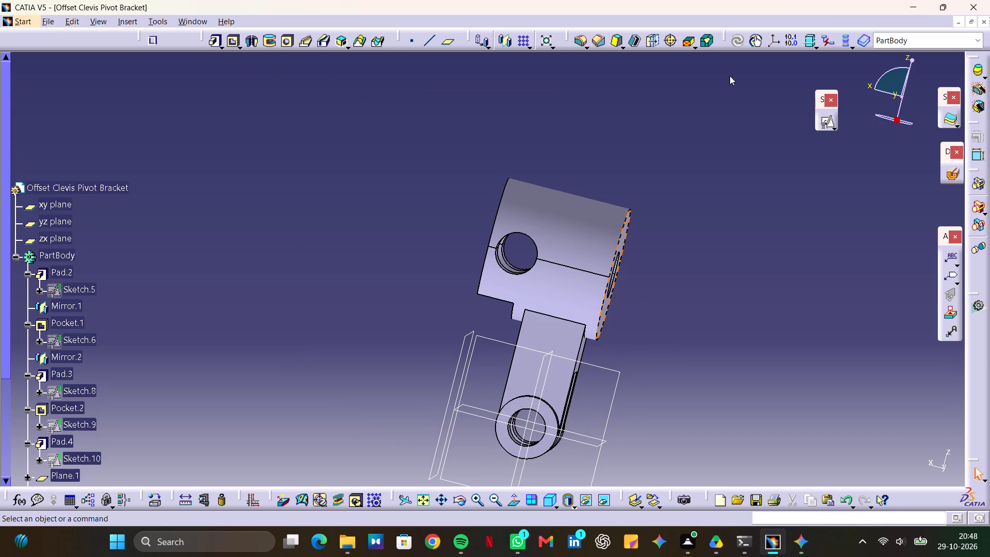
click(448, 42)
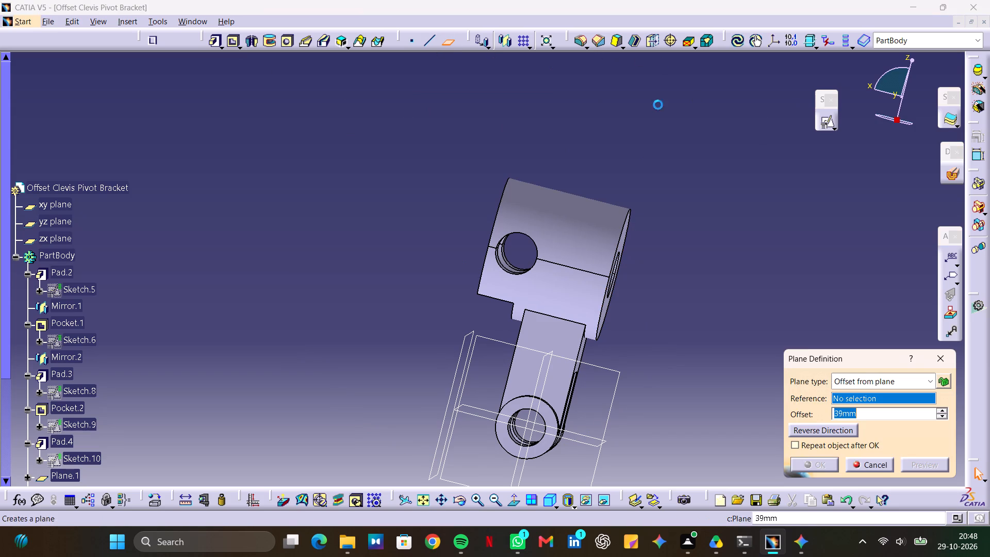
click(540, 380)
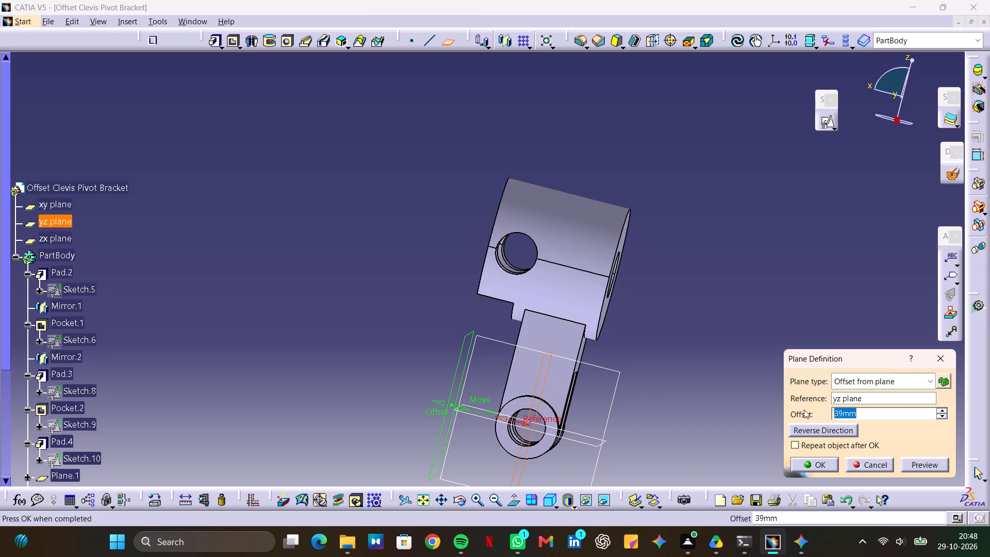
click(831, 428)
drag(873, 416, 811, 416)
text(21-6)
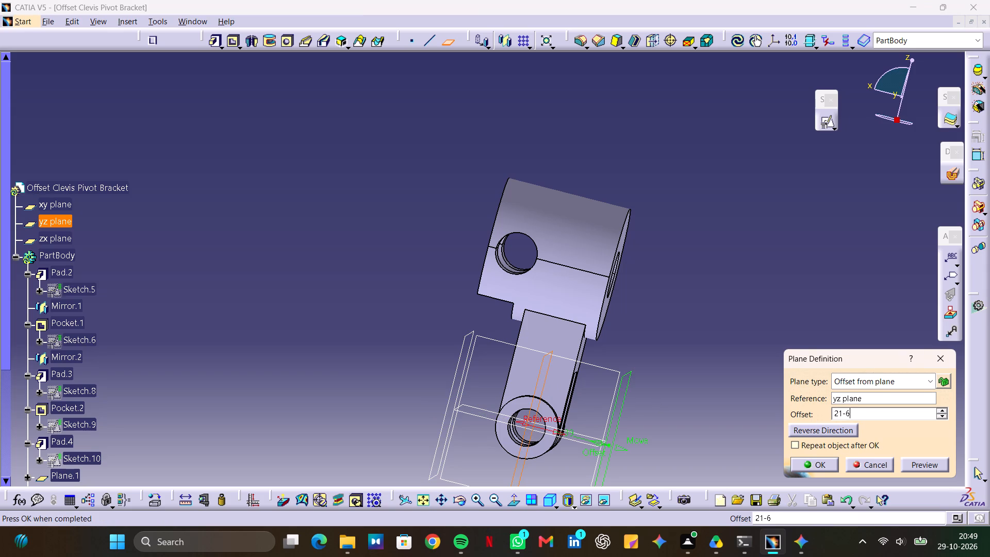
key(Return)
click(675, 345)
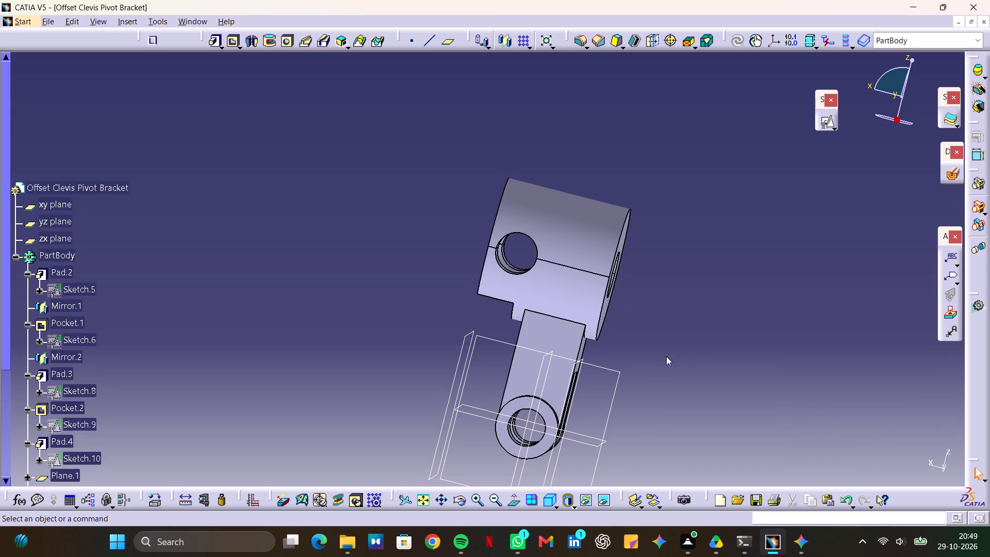
Inspect the new offset plane's position against the arm and cylinder, and check its definition without editing it.
middle_drag(640, 337, 571, 379)
drag(640, 337, 571, 379)
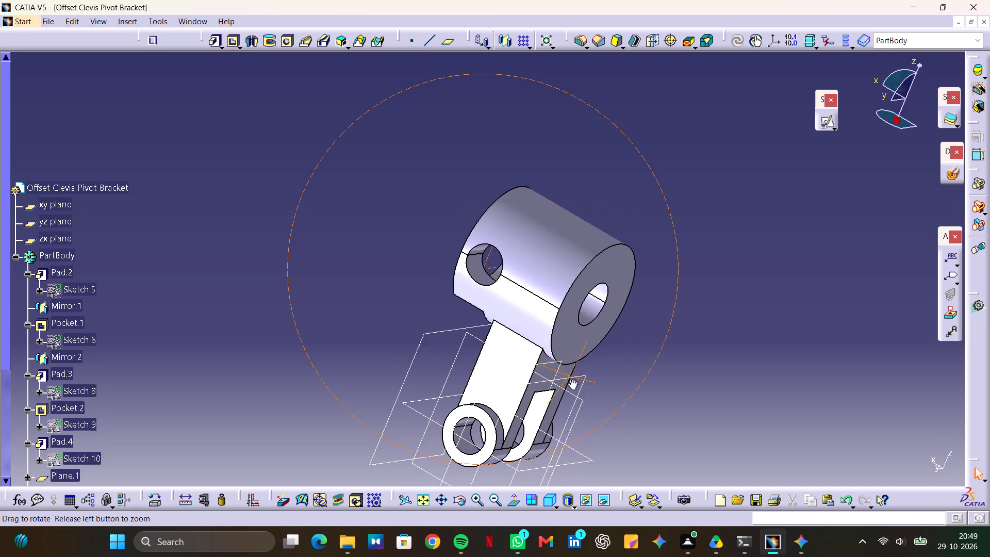
middle_drag(571, 379, 640, 347)
drag(571, 379, 640, 347)
scroll(634, 371, up, 1)
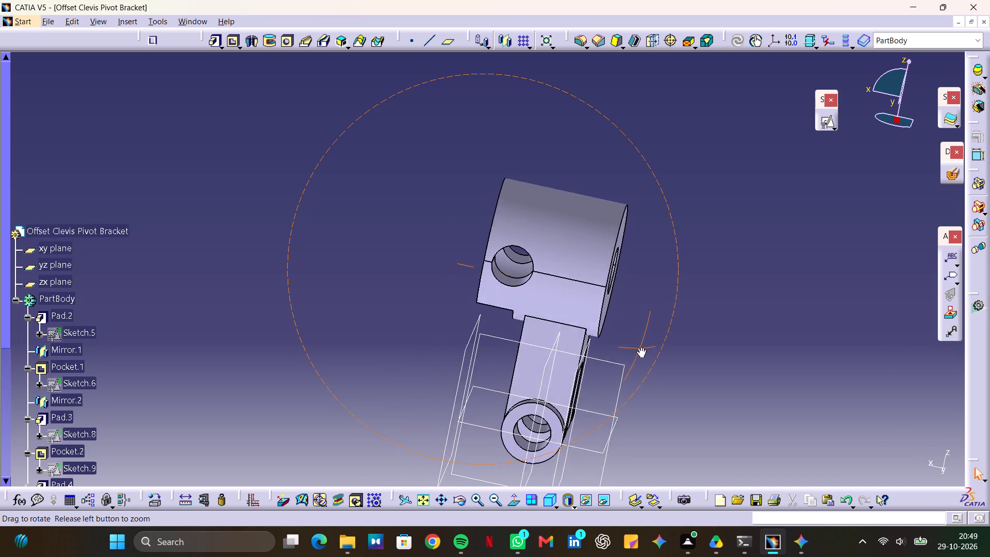
middle_drag(640, 347, 650, 315)
drag(640, 347, 650, 315)
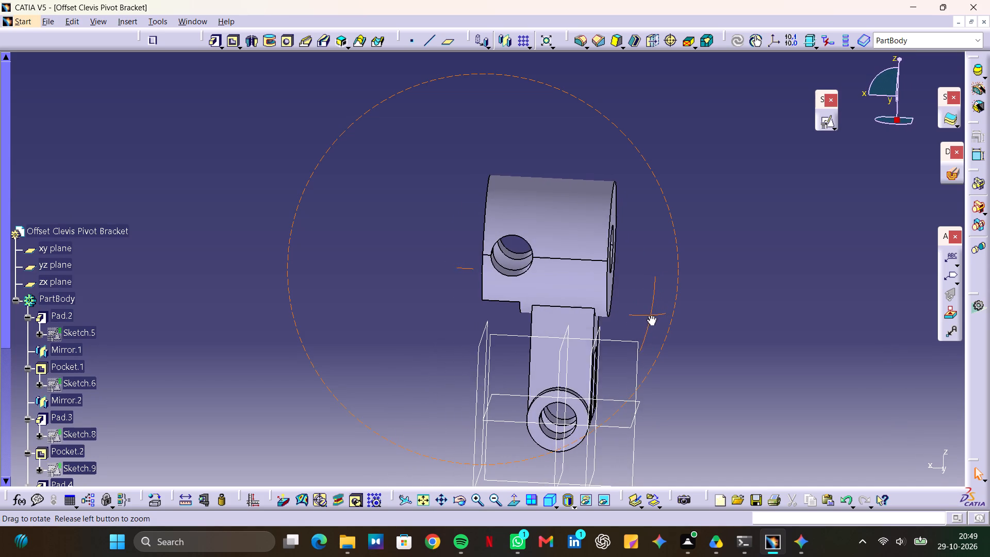
middle_drag(650, 315, 649, 316)
drag(650, 315, 649, 316)
middle_click(649, 316)
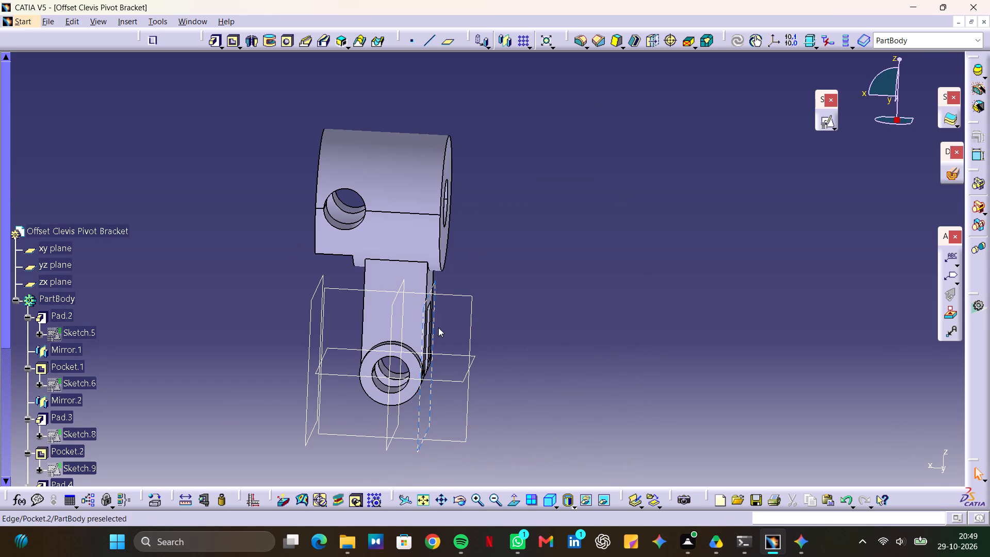
double_click(421, 414)
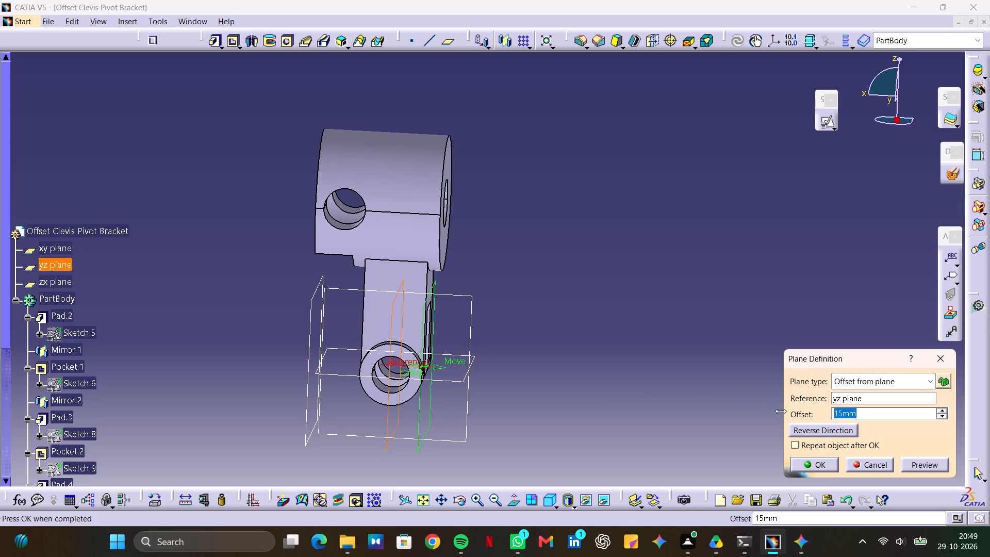
click(812, 464)
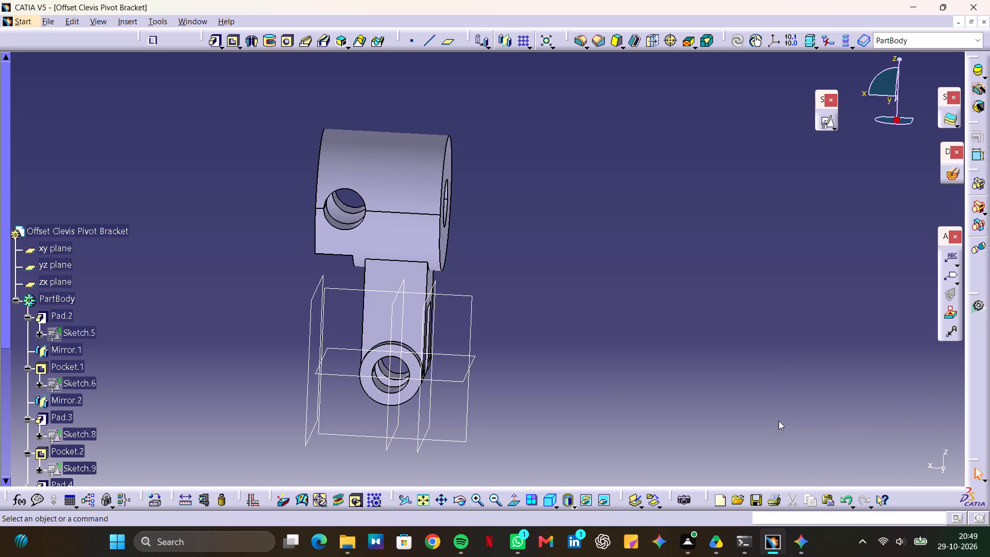
click(679, 350)
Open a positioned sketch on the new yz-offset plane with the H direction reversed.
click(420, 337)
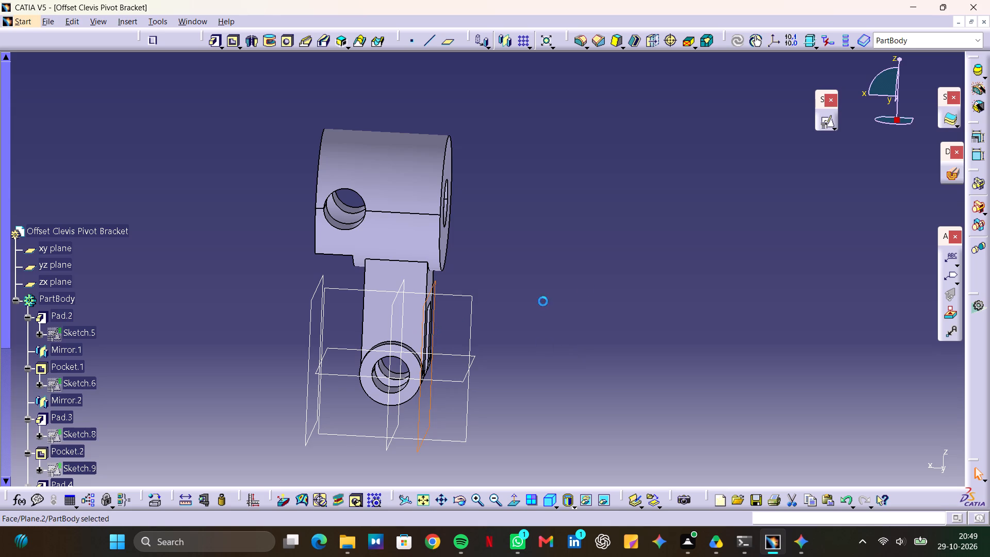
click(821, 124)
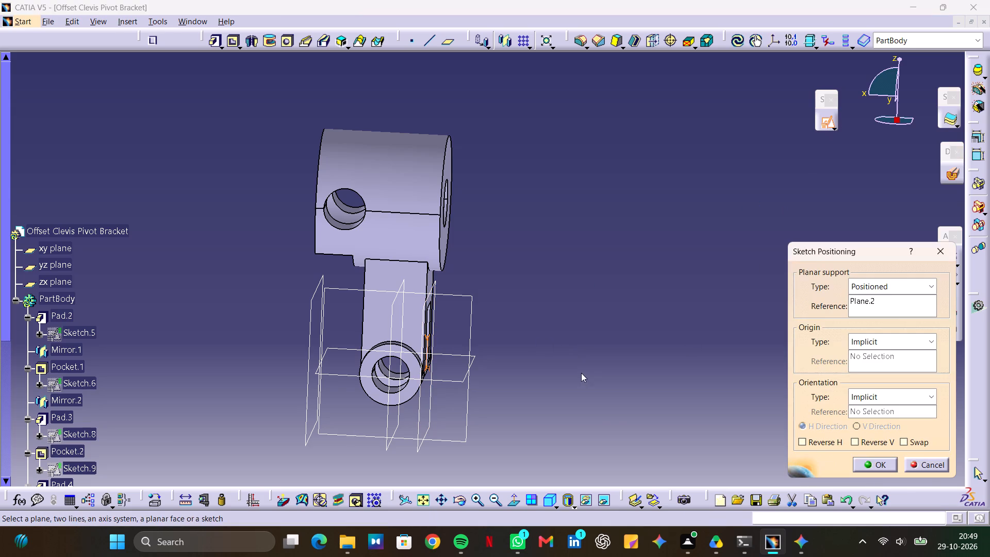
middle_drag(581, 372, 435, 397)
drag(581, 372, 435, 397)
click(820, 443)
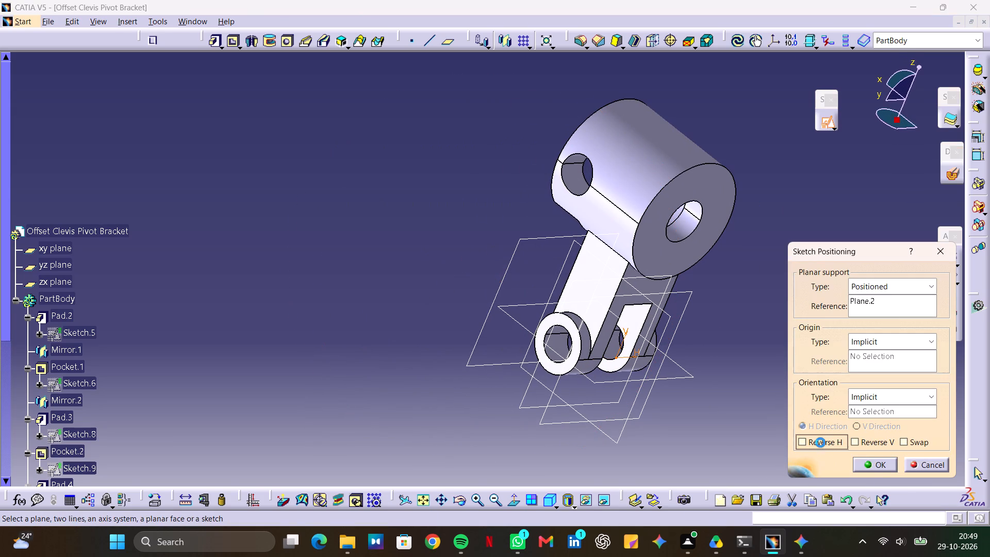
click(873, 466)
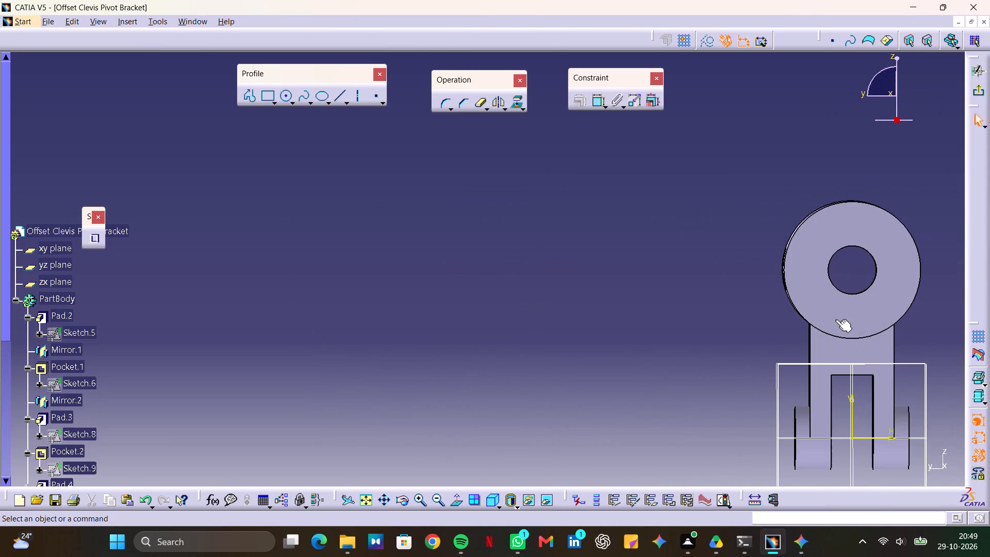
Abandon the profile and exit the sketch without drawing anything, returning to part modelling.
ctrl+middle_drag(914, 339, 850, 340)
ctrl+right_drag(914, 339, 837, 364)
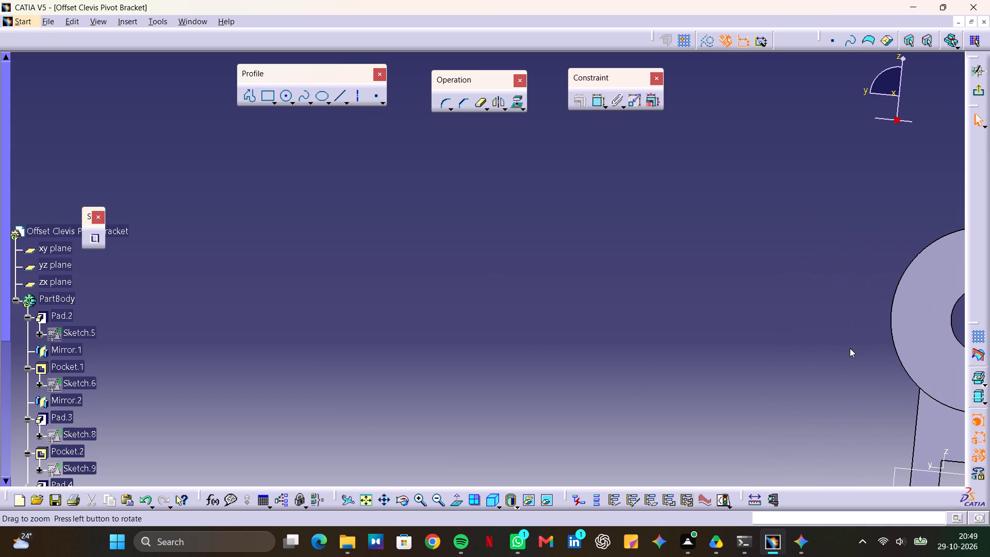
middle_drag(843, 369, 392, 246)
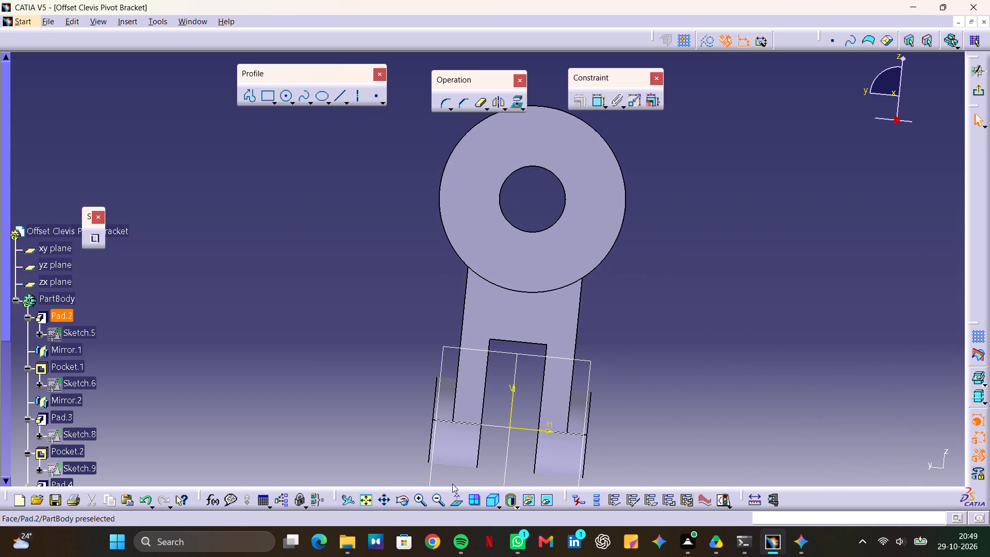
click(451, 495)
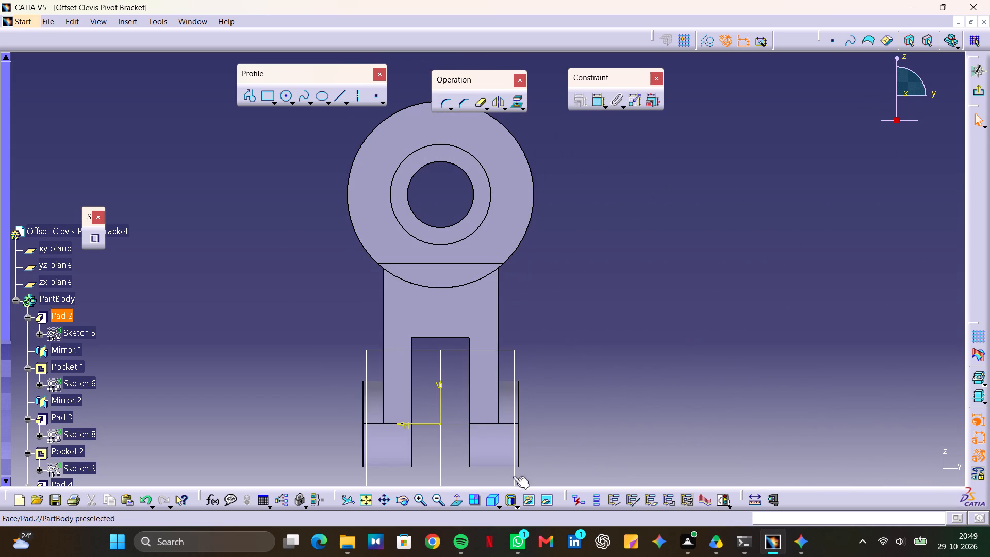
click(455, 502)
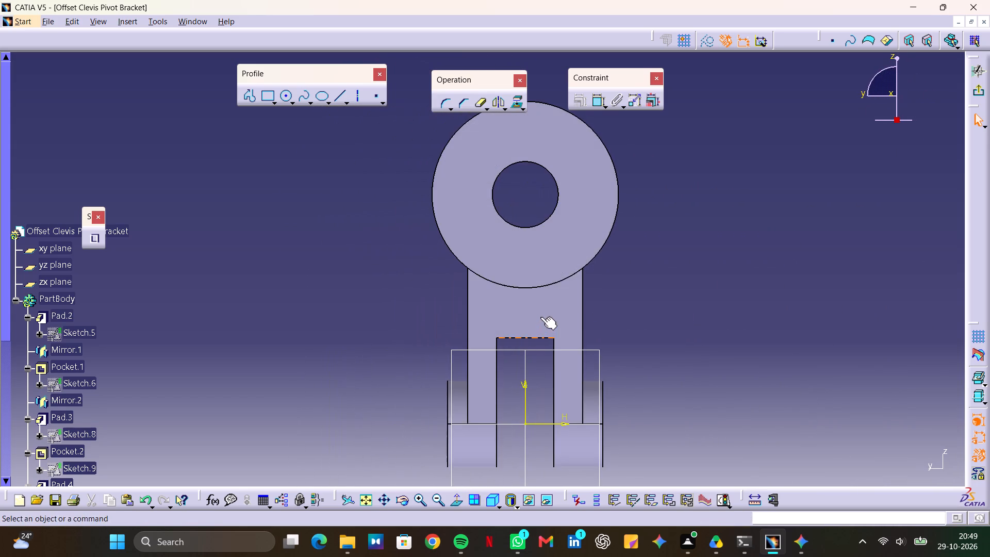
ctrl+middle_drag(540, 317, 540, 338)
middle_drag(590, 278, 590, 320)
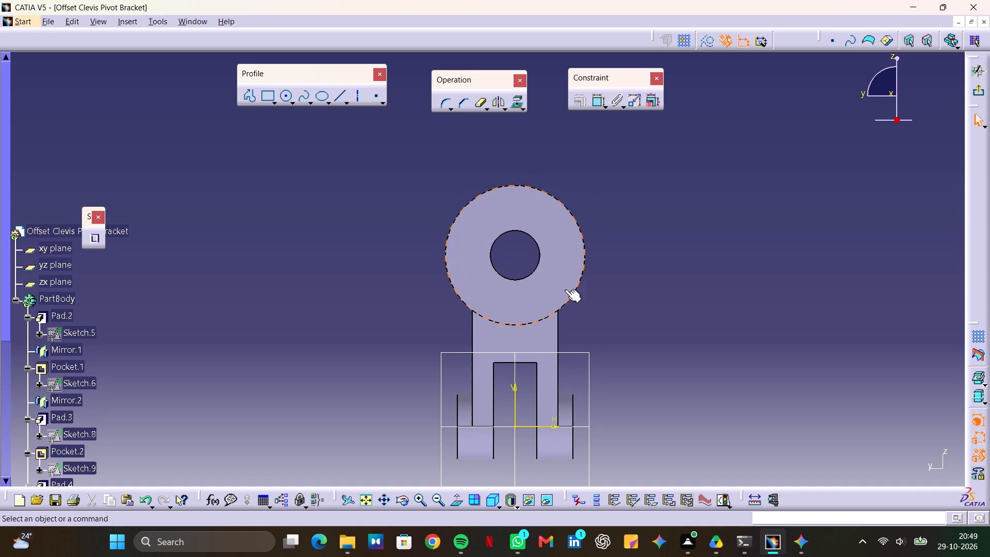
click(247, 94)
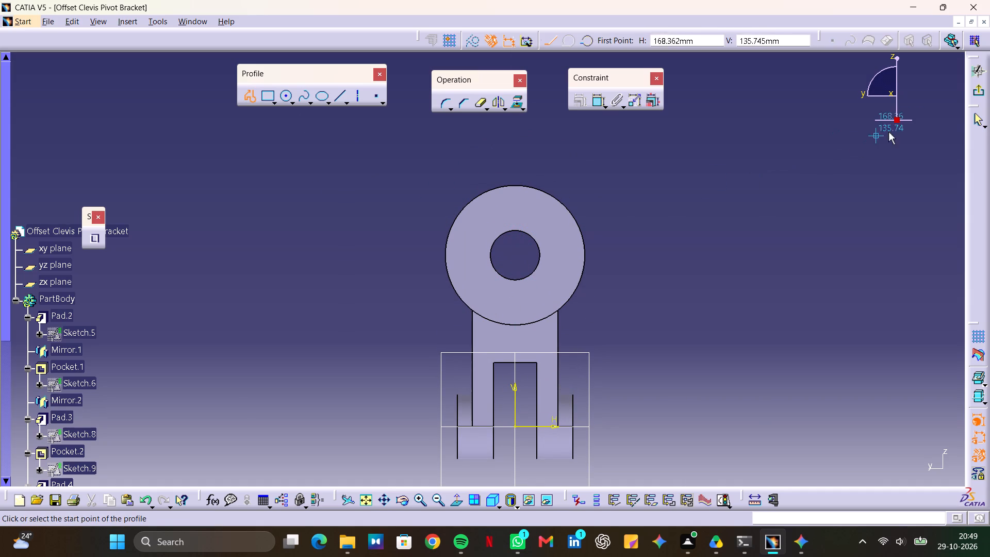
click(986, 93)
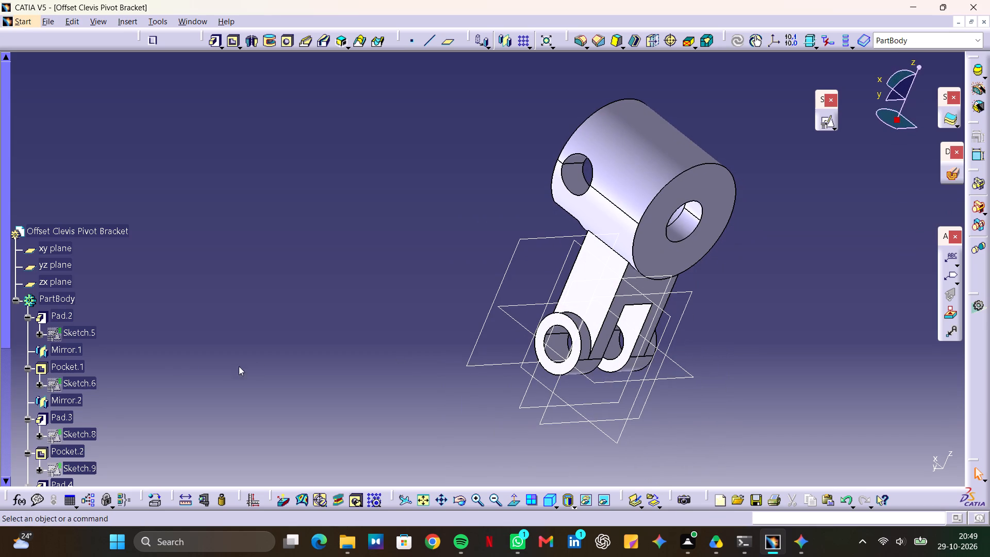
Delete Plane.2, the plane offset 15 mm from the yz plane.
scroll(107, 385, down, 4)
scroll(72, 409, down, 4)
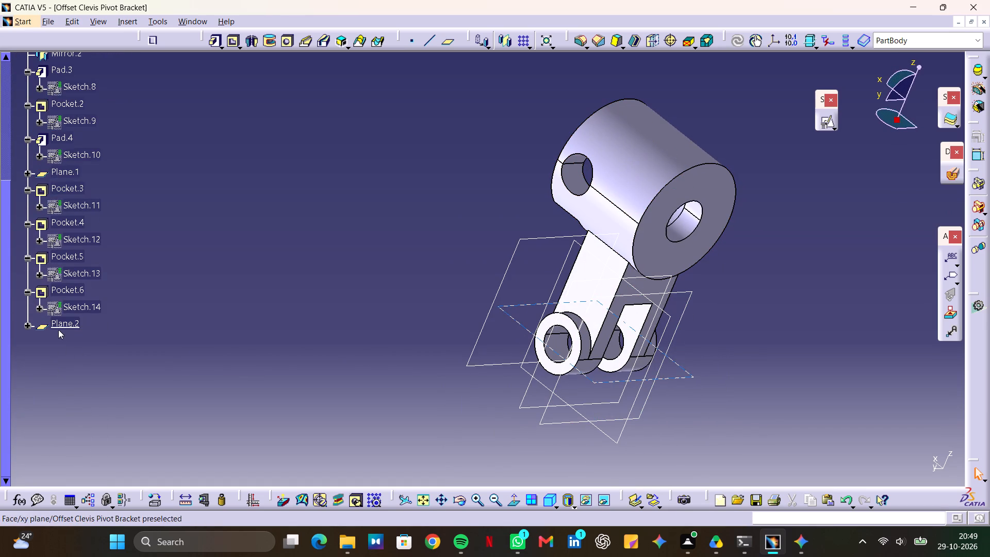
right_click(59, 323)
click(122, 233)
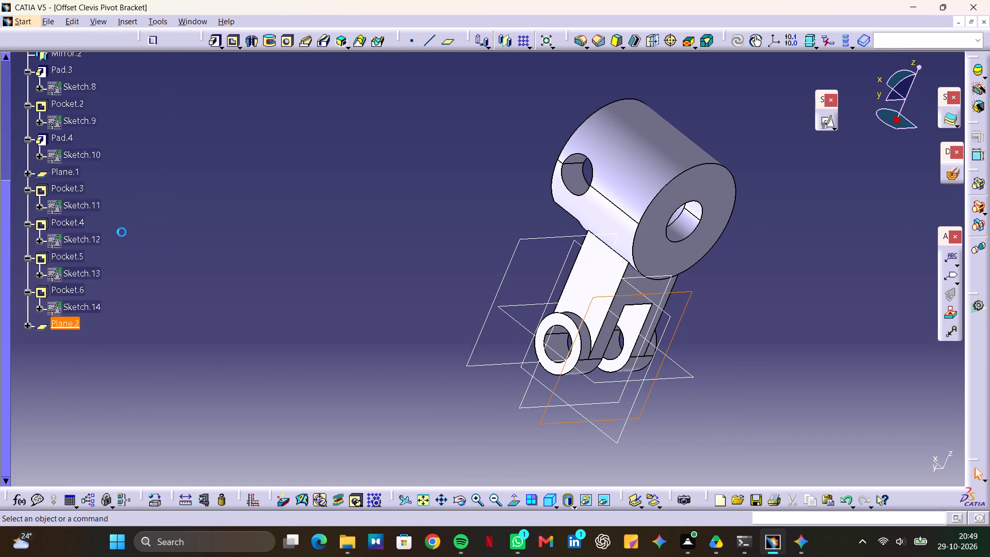
Examine the bracket from several angles, focusing on how the cylinder, its bores and the slotted arm meet.
middle_drag(457, 239, 634, 287)
drag(457, 239, 634, 287)
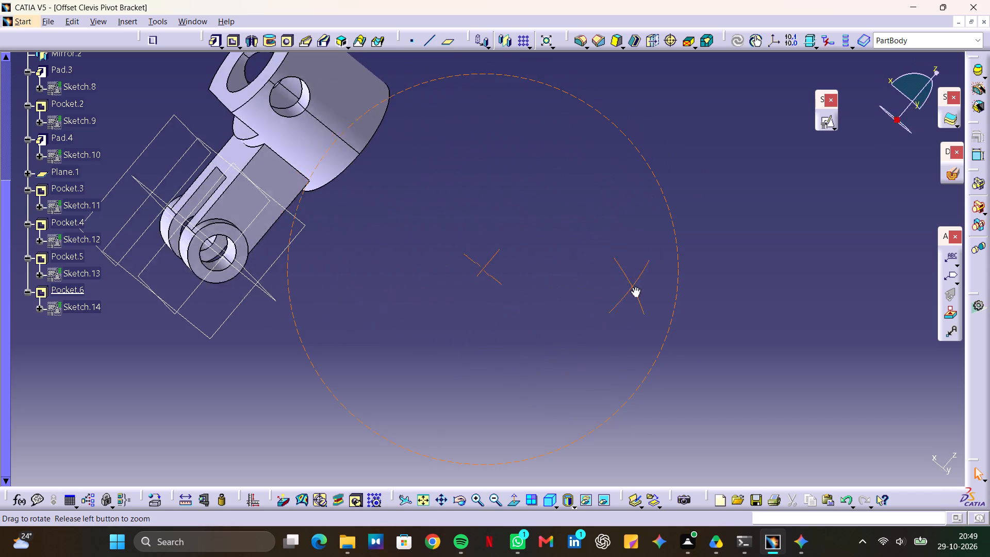
drag(634, 287, 661, 287)
middle_drag(634, 287, 661, 287)
middle_drag(222, 131, 467, 299)
middle_drag(324, 241, 418, 202)
drag(324, 241, 418, 202)
middle_drag(330, 228, 522, 310)
drag(440, 266, 522, 310)
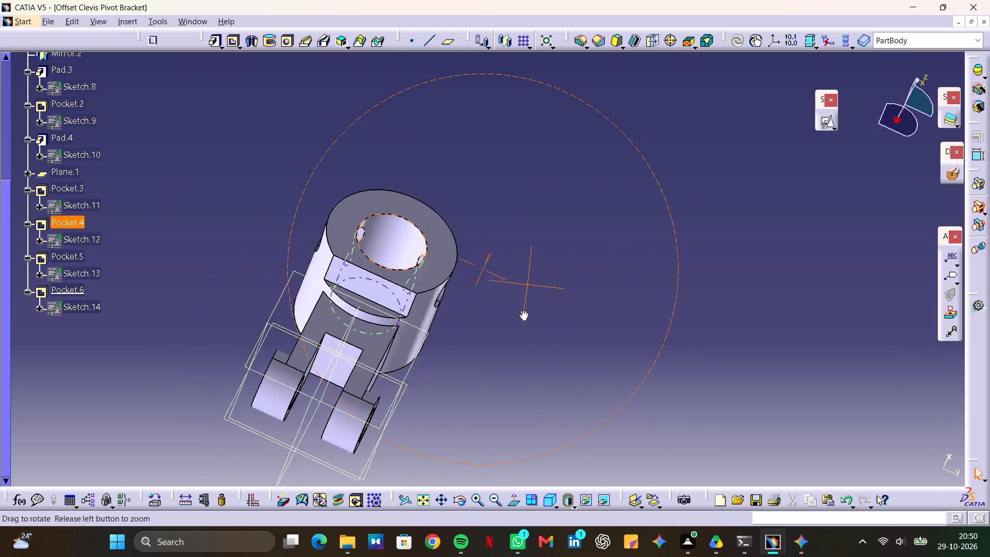
drag(522, 310, 378, 355)
middle_drag(522, 310, 378, 355)
middle_drag(448, 357, 390, 319)
drag(448, 357, 390, 319)
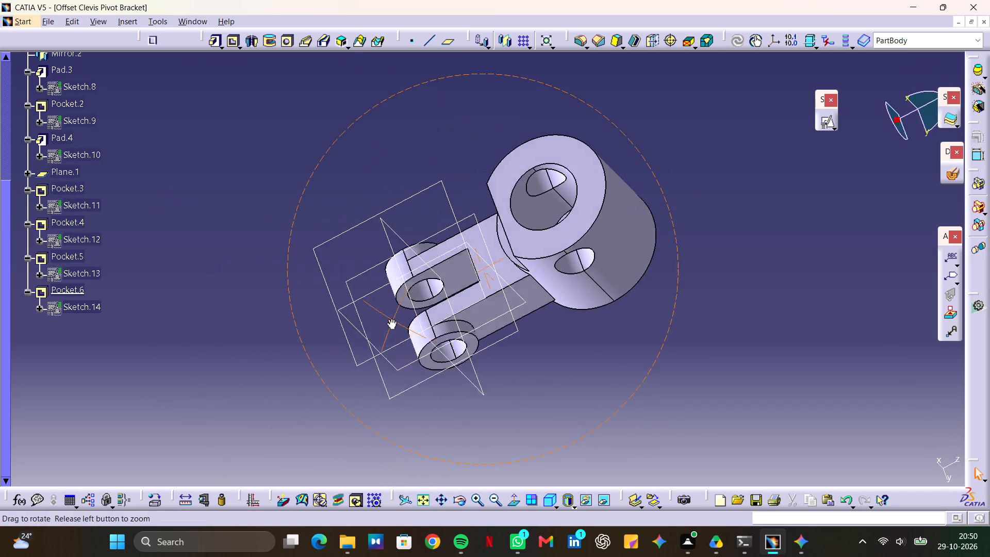
drag(390, 319, 323, 226)
middle_drag(390, 319, 323, 226)
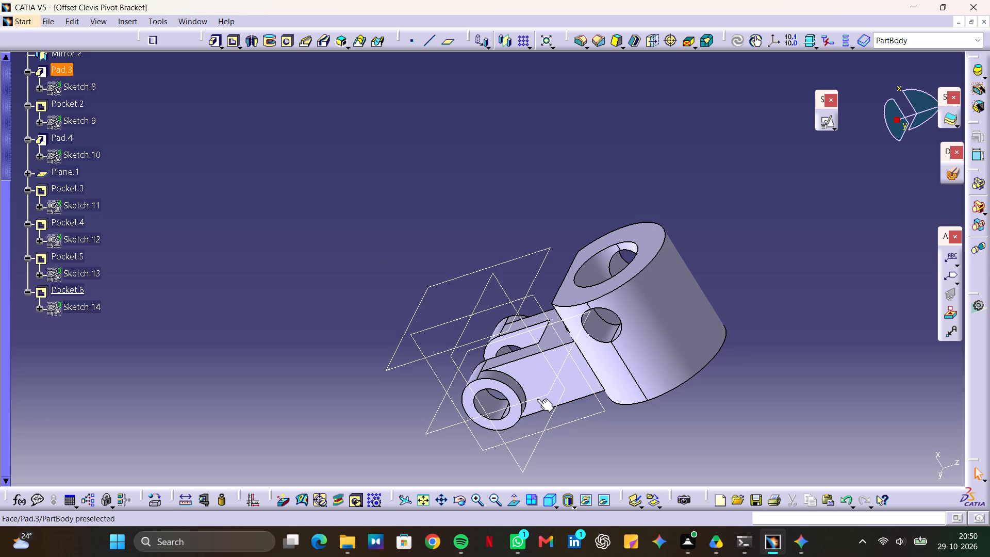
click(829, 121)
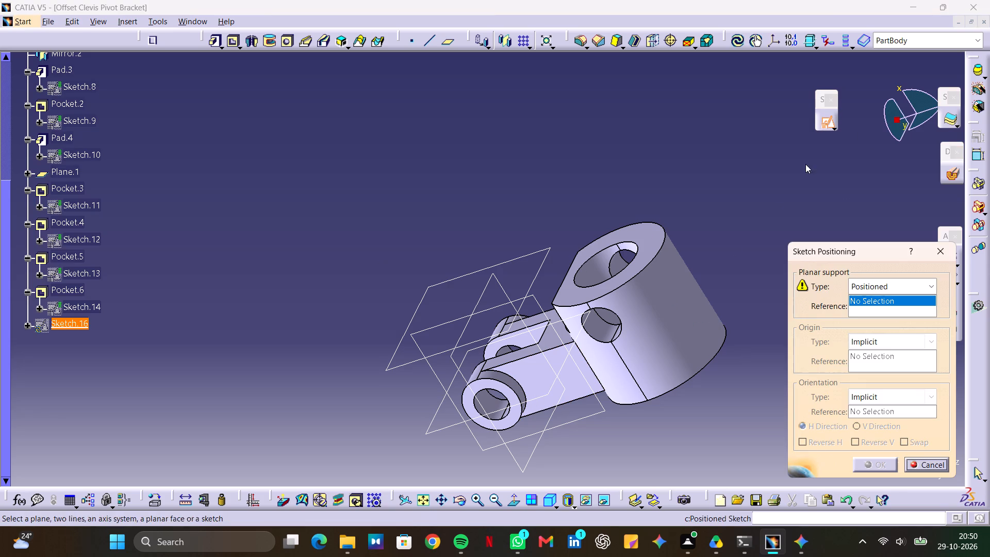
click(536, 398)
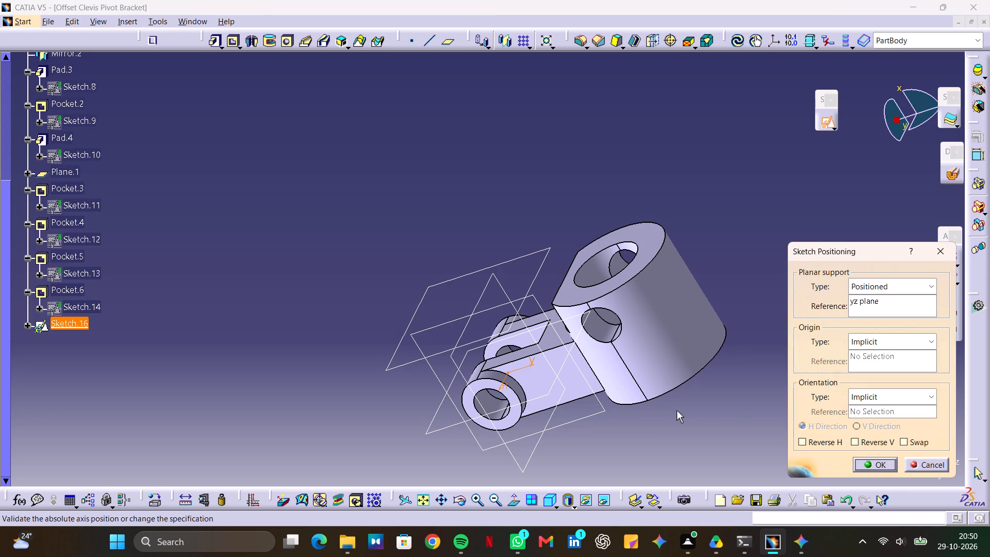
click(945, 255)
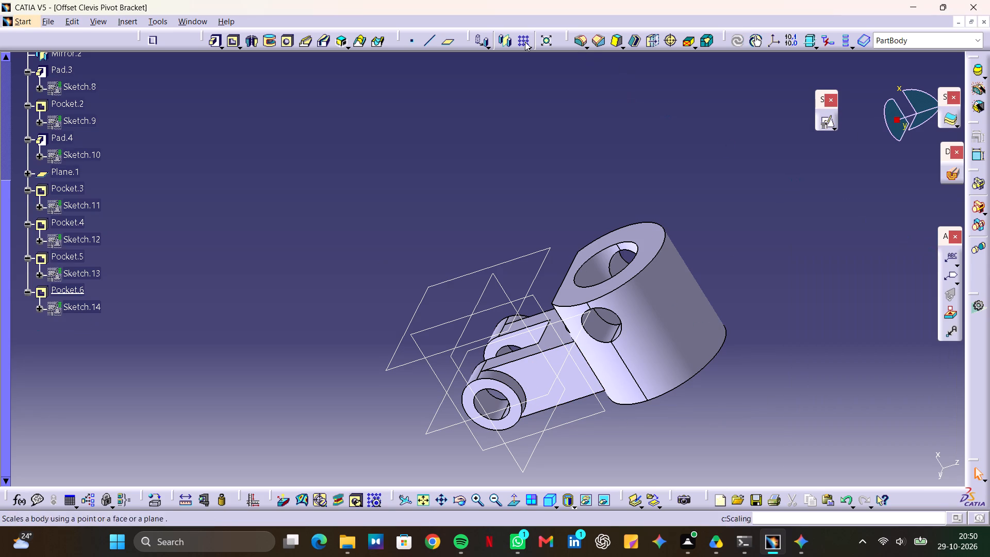
Create a plane offset 15 mm from the yz plane, with the offset direction reversed.
click(455, 40)
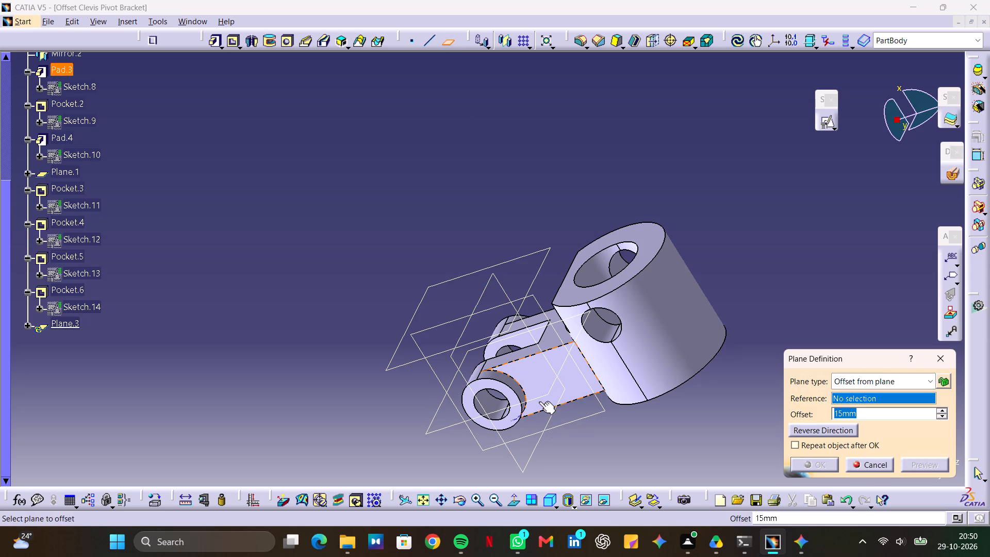
click(538, 398)
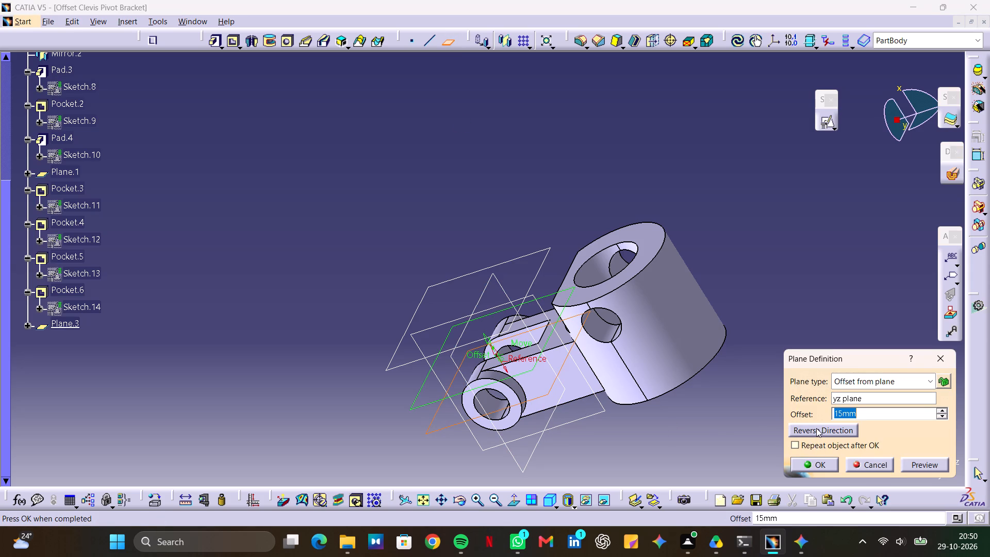
click(816, 428)
click(821, 466)
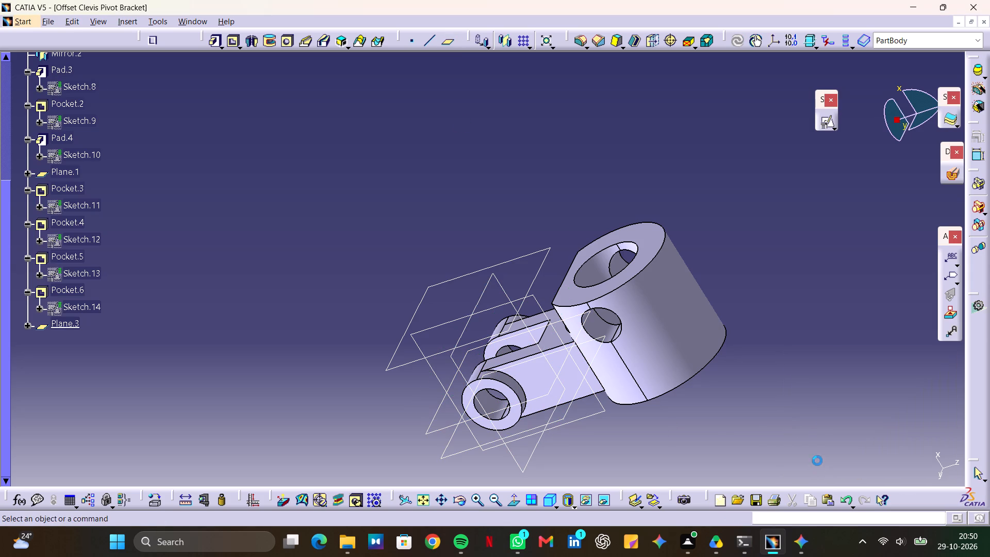
click(774, 392)
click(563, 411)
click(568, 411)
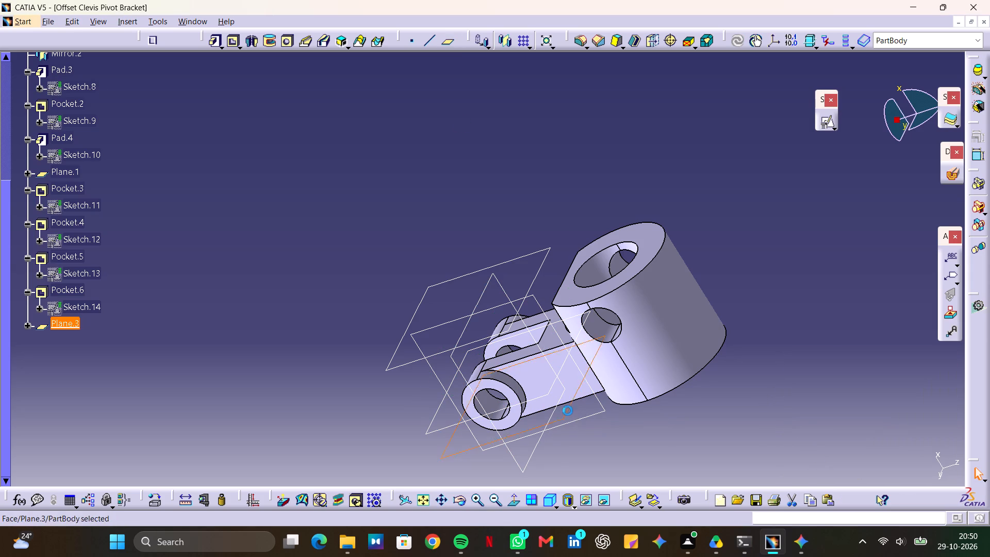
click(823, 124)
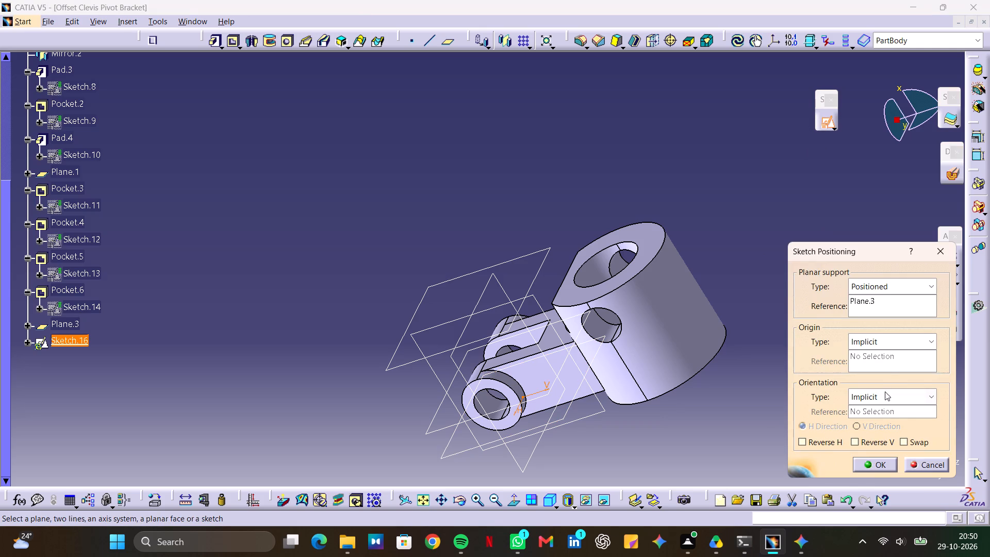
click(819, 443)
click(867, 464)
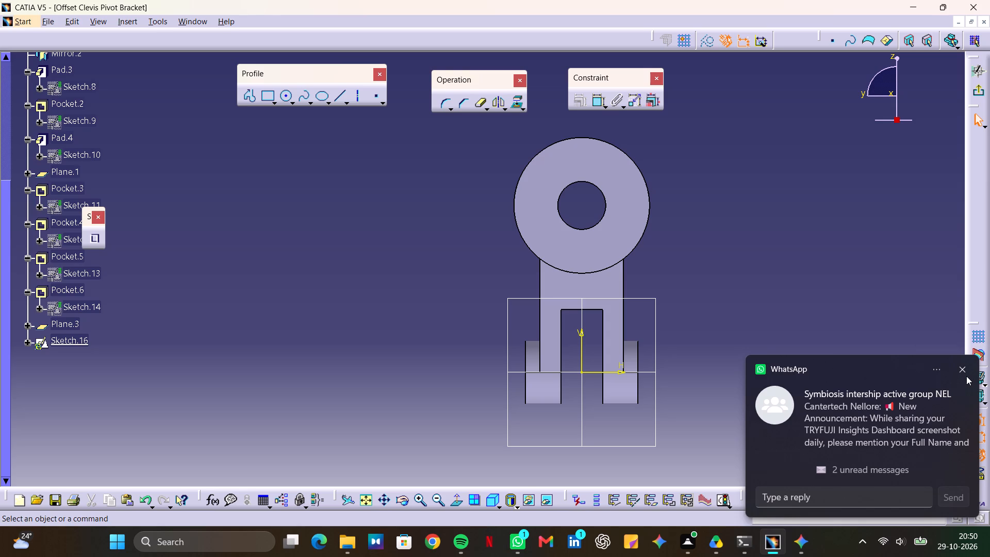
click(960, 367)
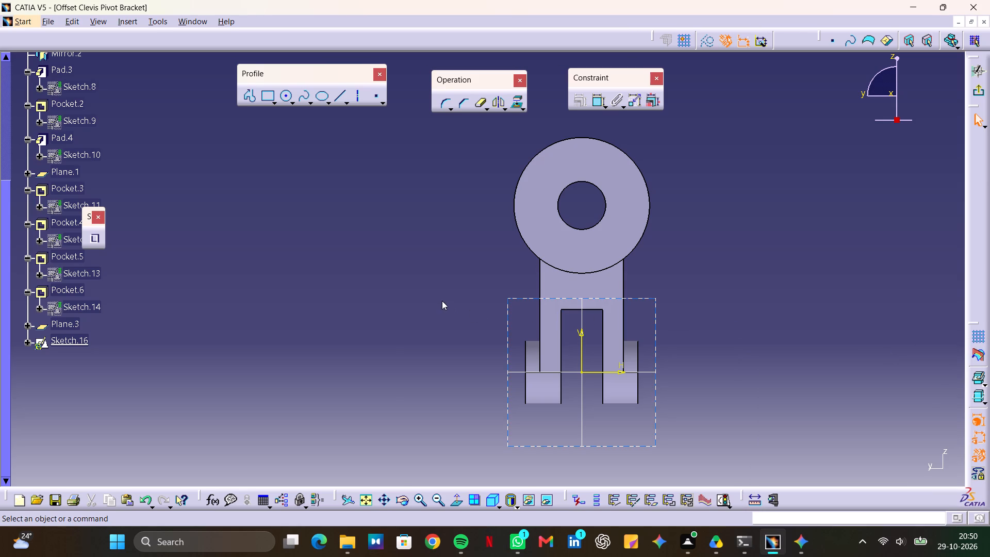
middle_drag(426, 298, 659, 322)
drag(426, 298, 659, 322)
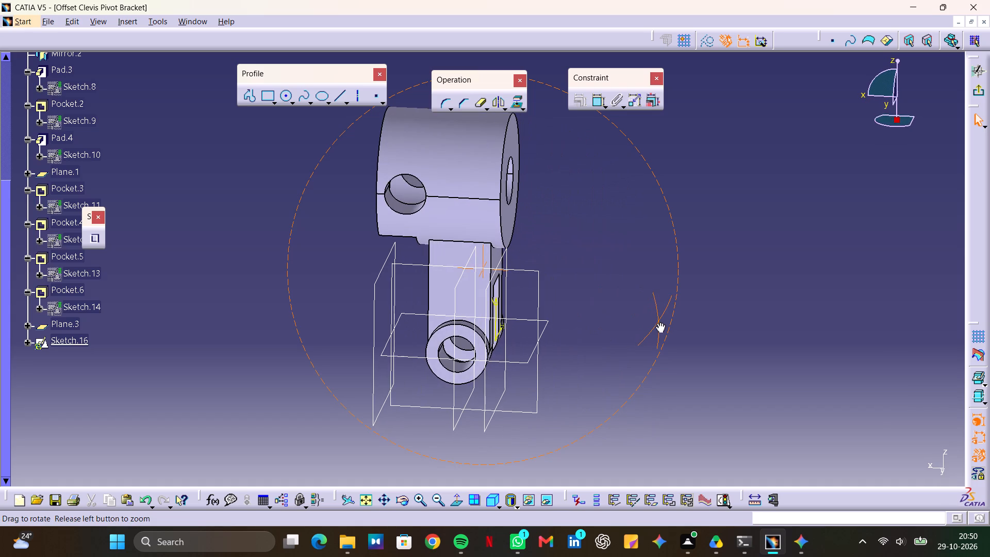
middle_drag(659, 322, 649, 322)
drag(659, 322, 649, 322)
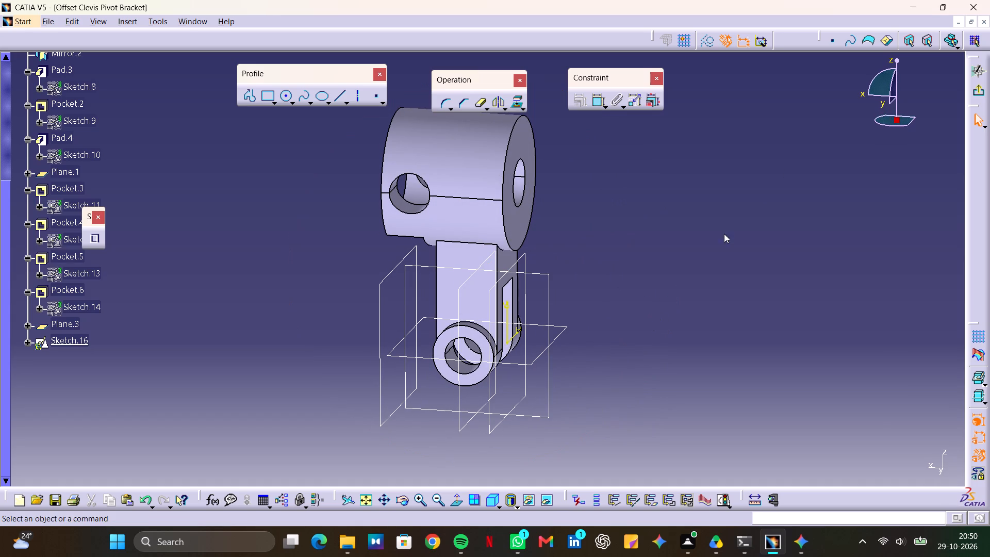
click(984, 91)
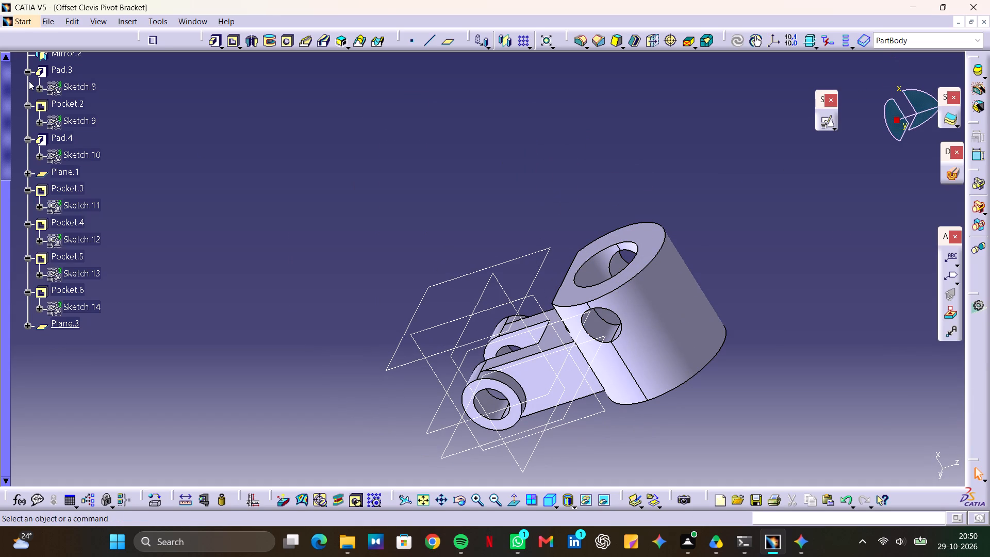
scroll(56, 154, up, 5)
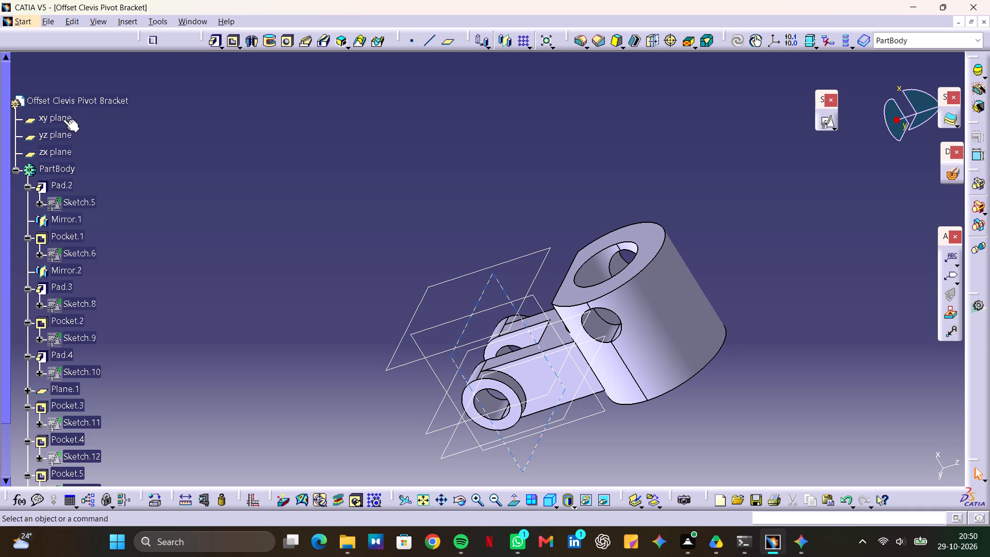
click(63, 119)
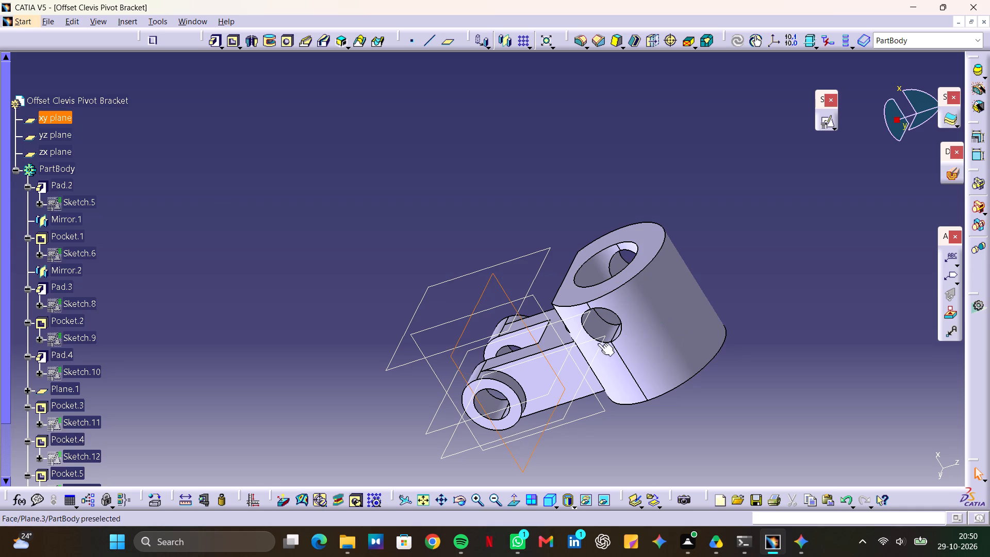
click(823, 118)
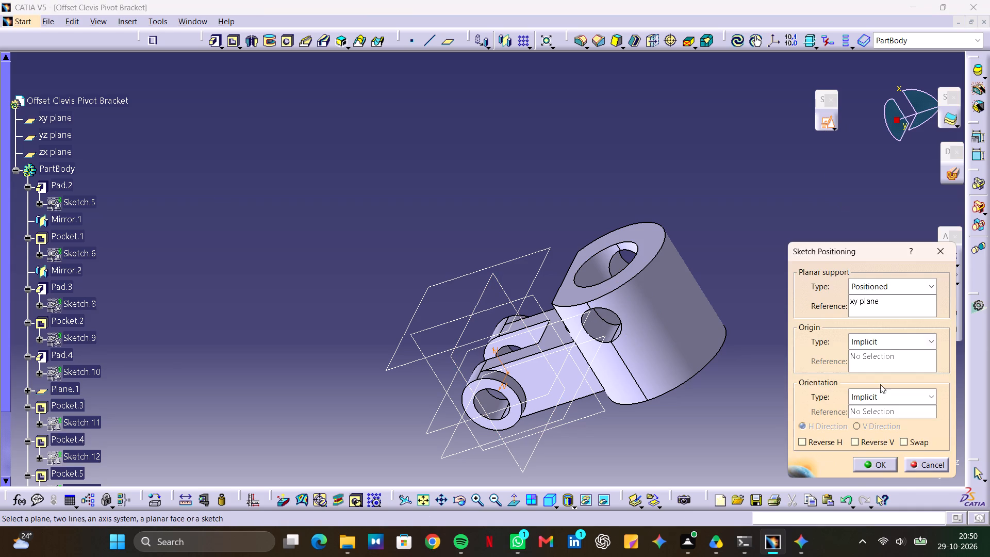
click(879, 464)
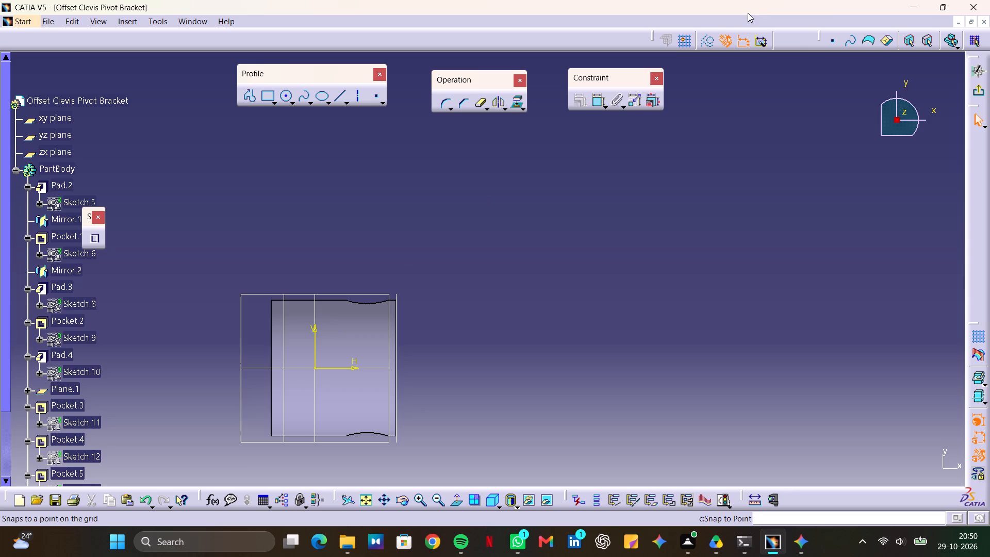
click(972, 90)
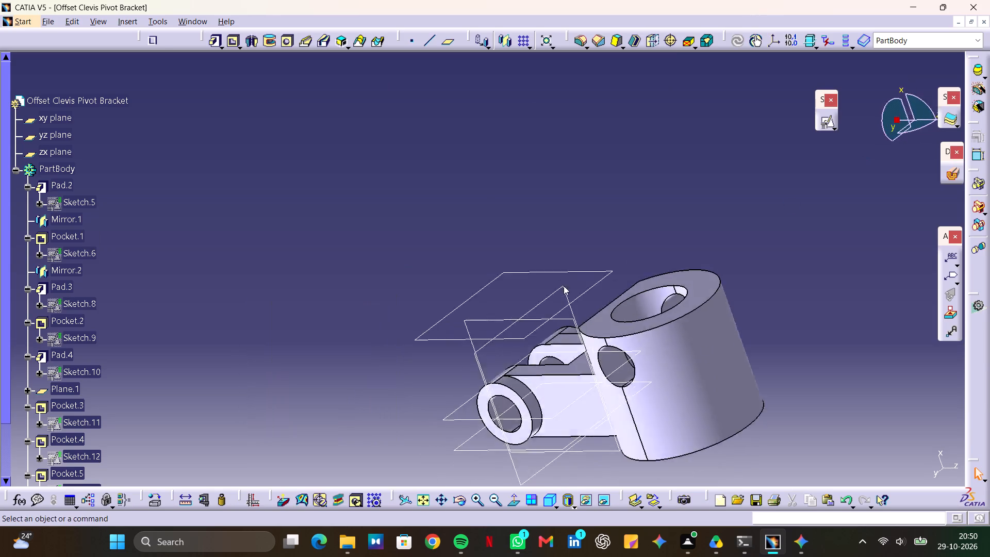
Open a positioned sketch on the new yz-offset plane, keeping the default implicit origin and orientation.
click(579, 395)
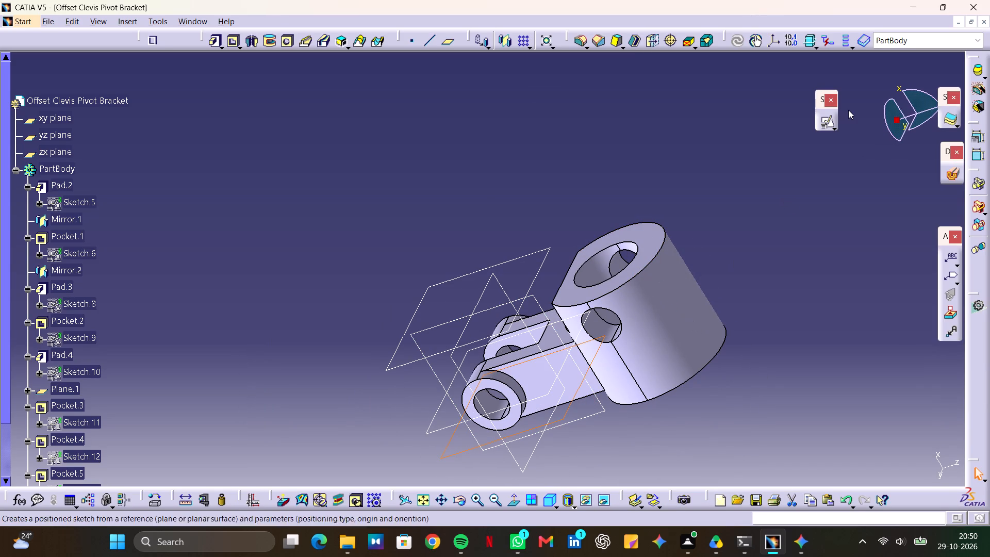
click(825, 126)
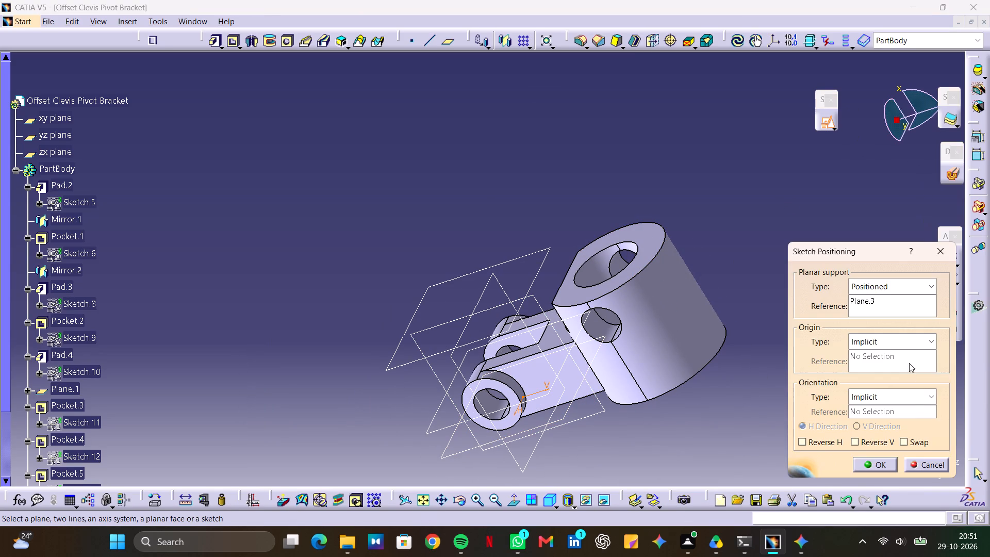
click(888, 467)
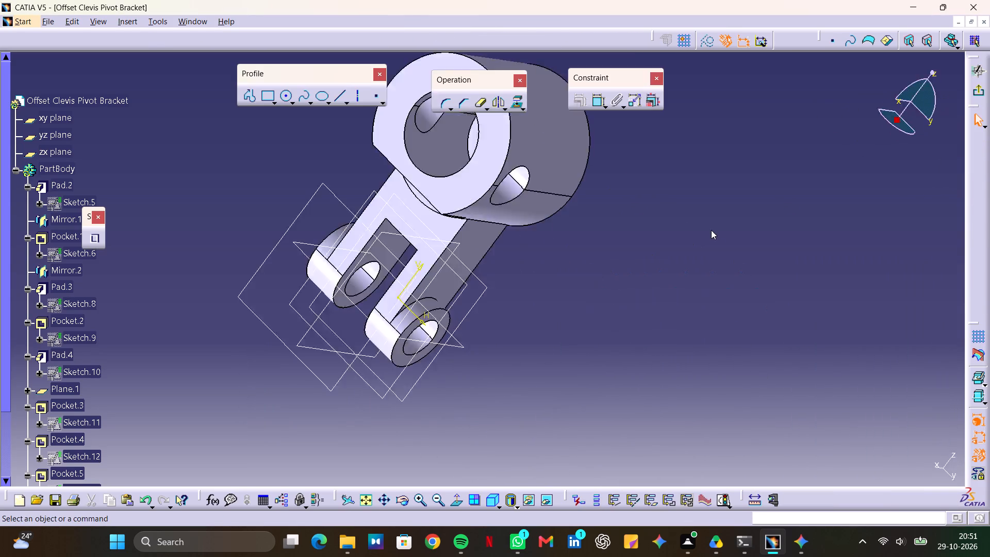
Project the large cylinder's outer circular edge onto the sketch plane.
ctrl+middle_click(399, 177)
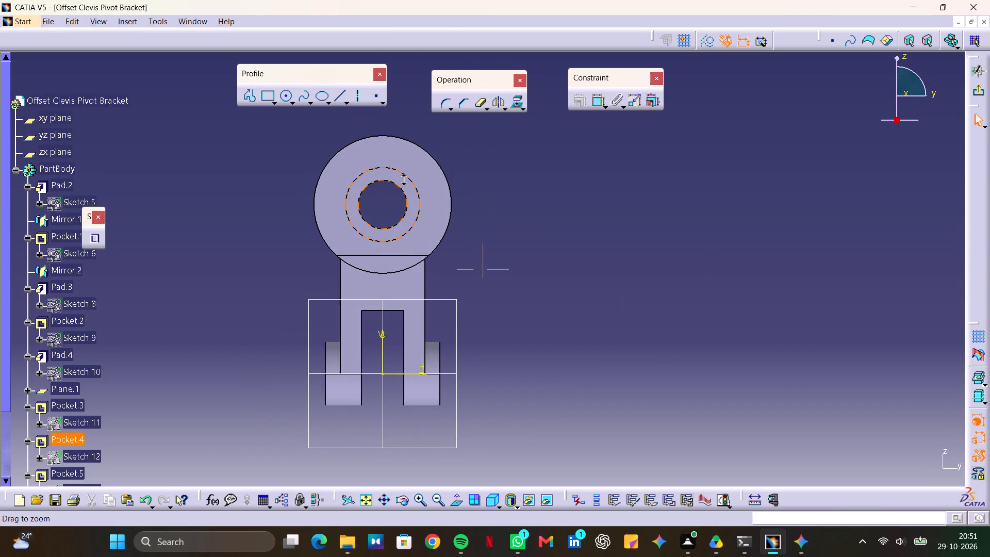
middle_drag(402, 177, 493, 239)
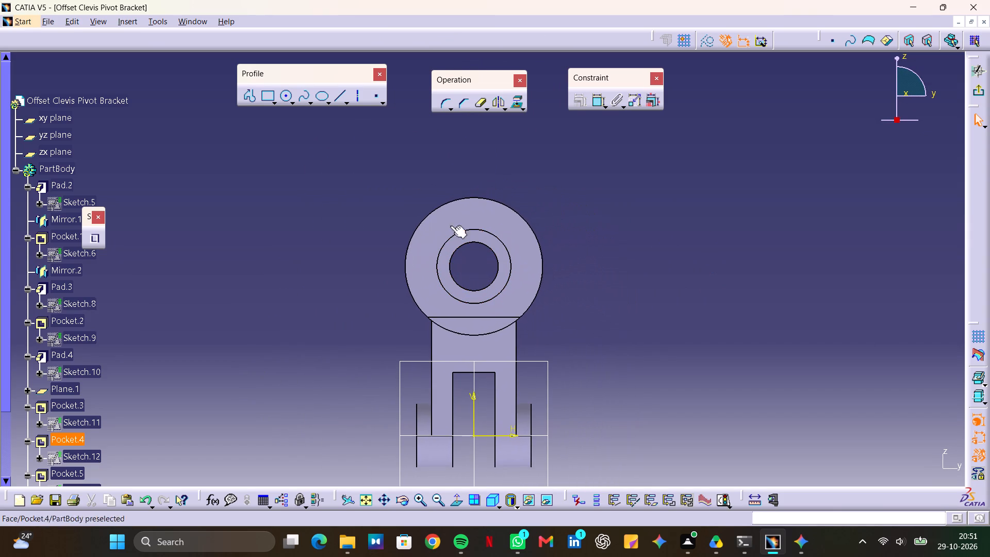
click(408, 204)
click(466, 198)
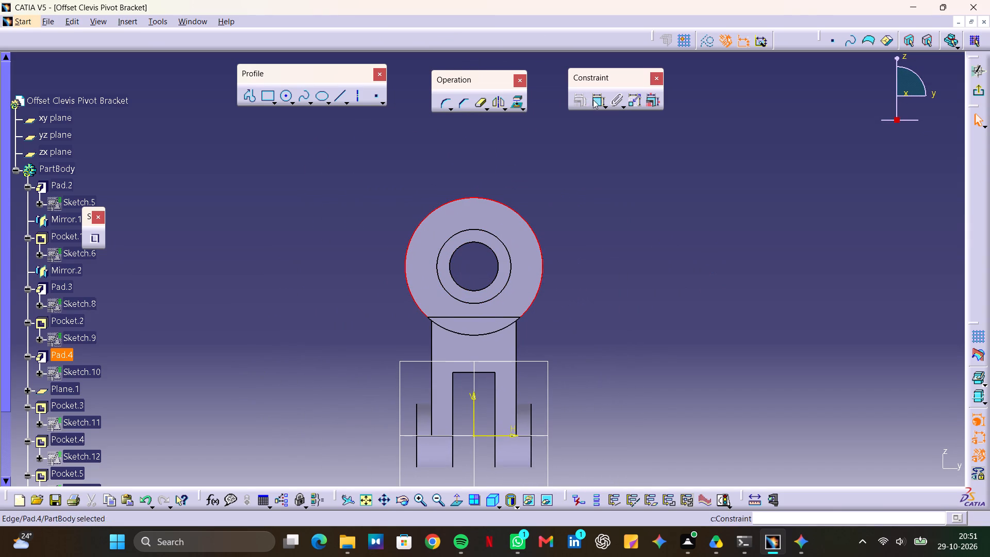
click(518, 101)
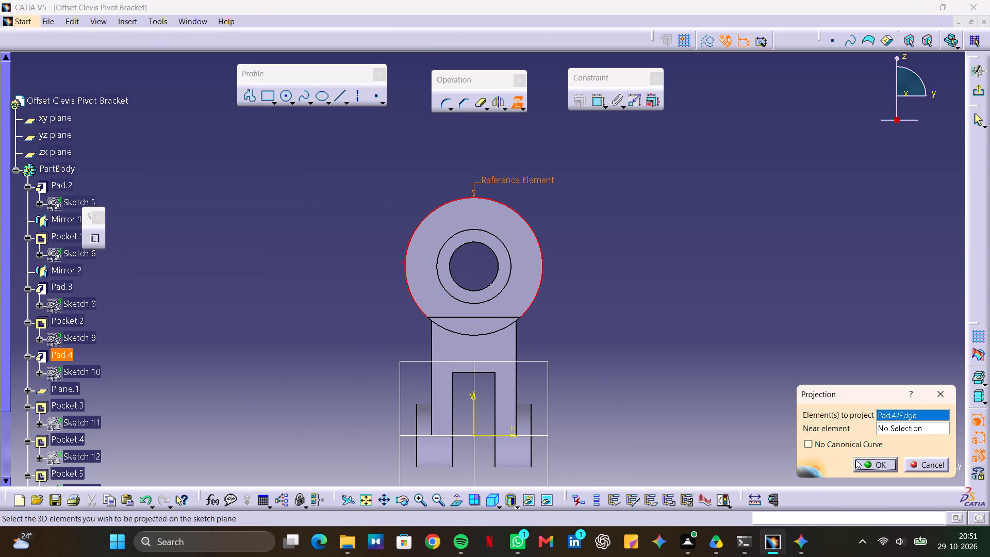
click(863, 464)
click(705, 198)
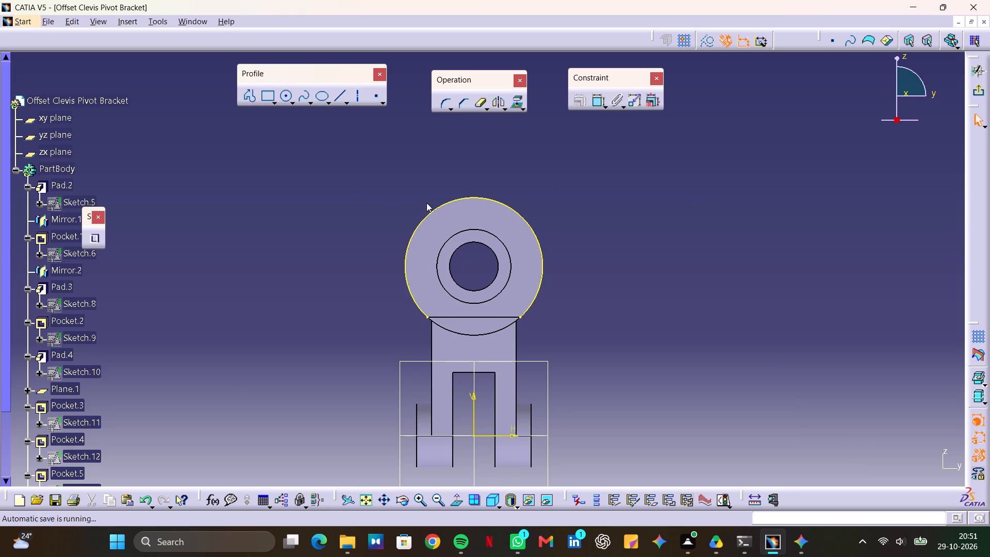
Sketch a seven-line forked profile above the cylinder, from the projected arc's left side to its right side, with a horizontal notch base about 63 mm long.
click(249, 94)
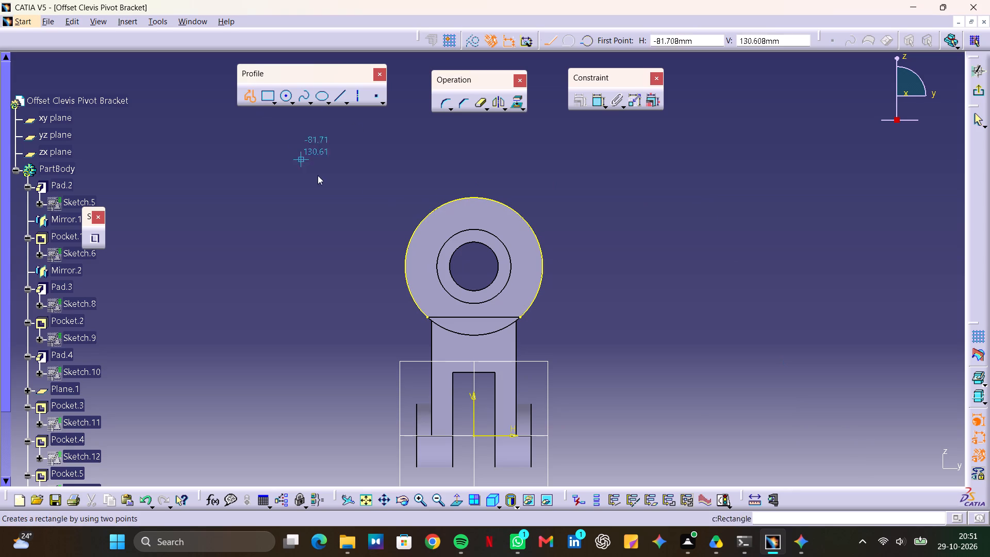
click(405, 257)
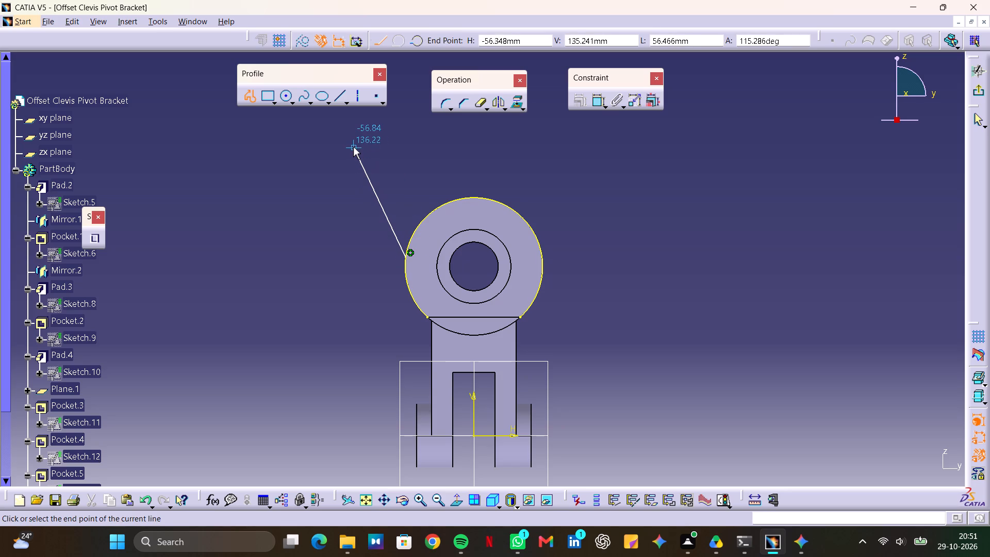
middle_drag(356, 152, 358, 246)
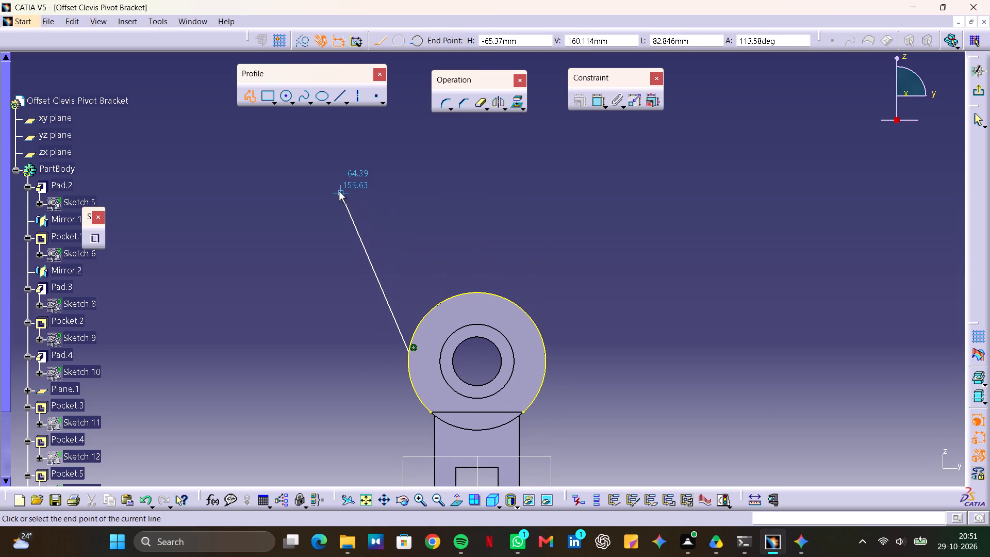
click(337, 188)
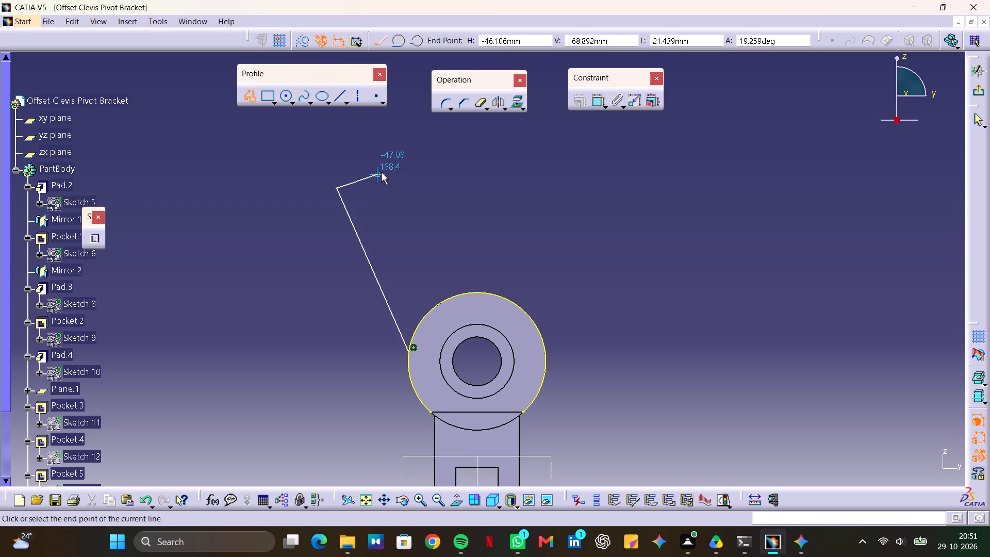
click(383, 171)
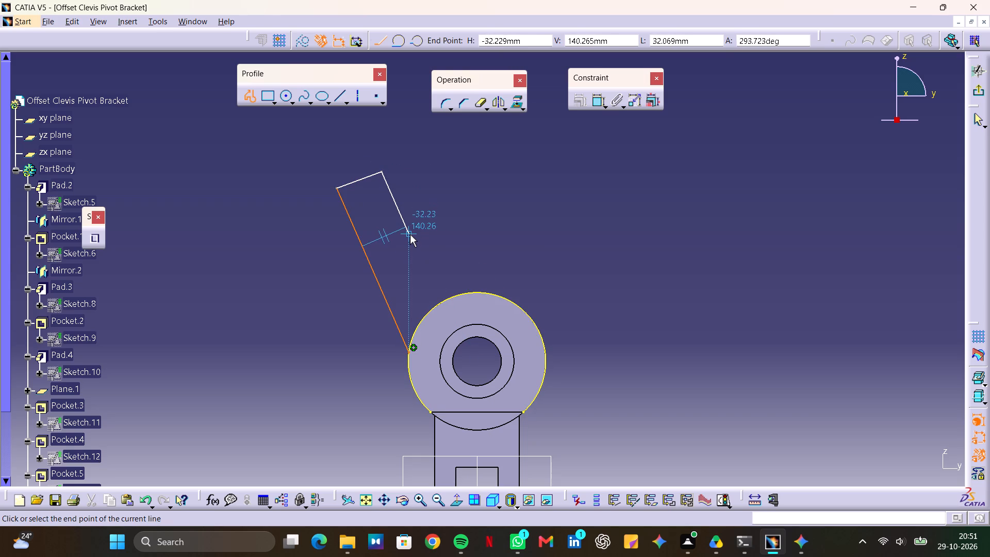
click(391, 199)
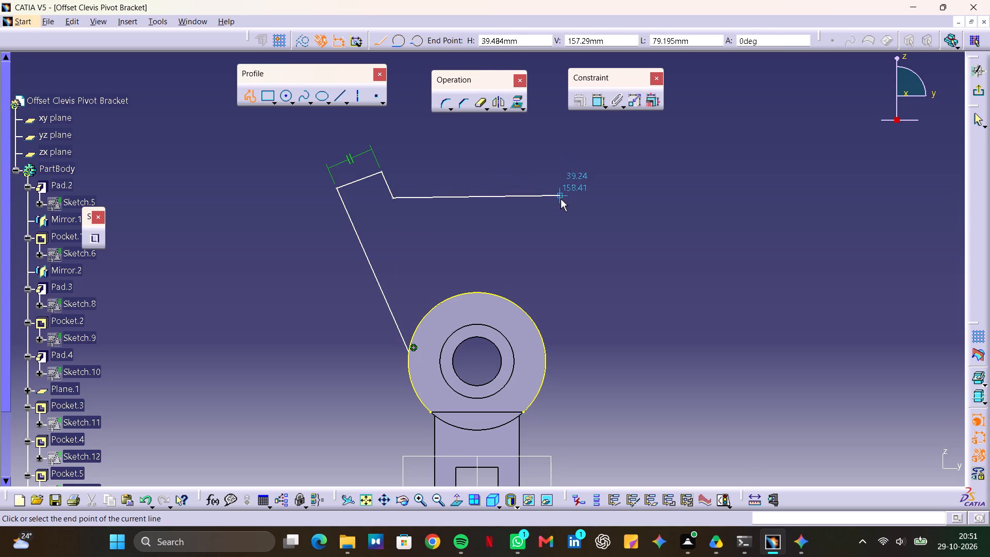
click(526, 197)
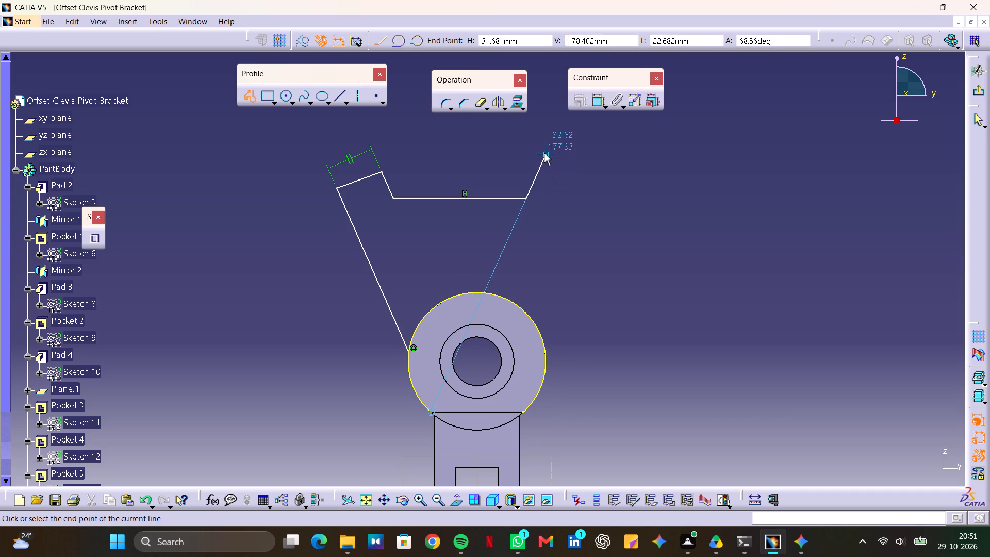
click(544, 153)
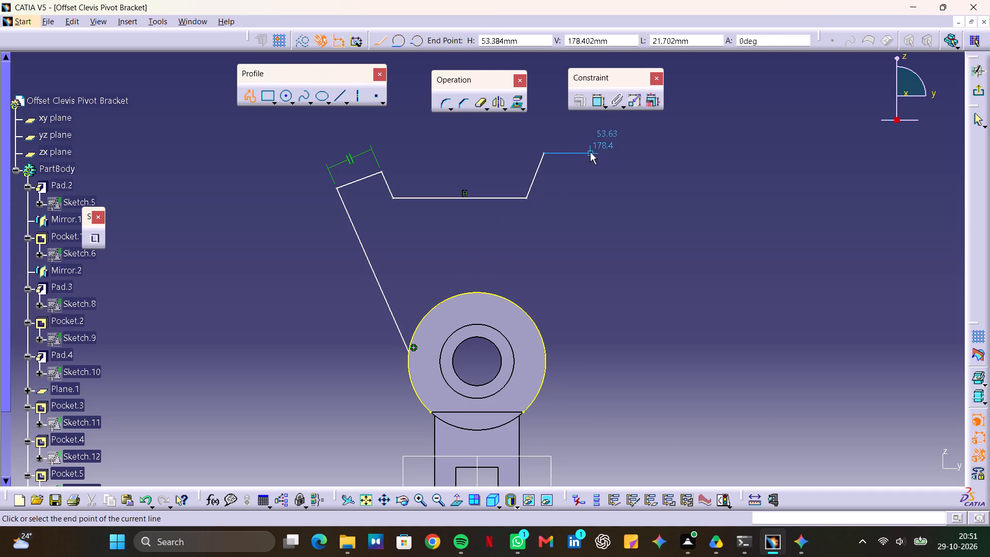
click(590, 152)
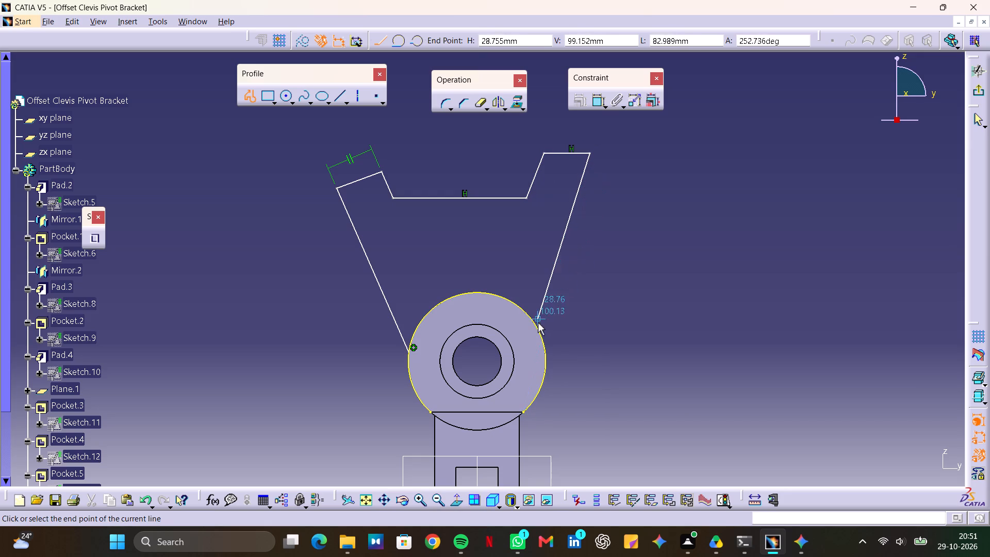
click(544, 350)
key(Escape)
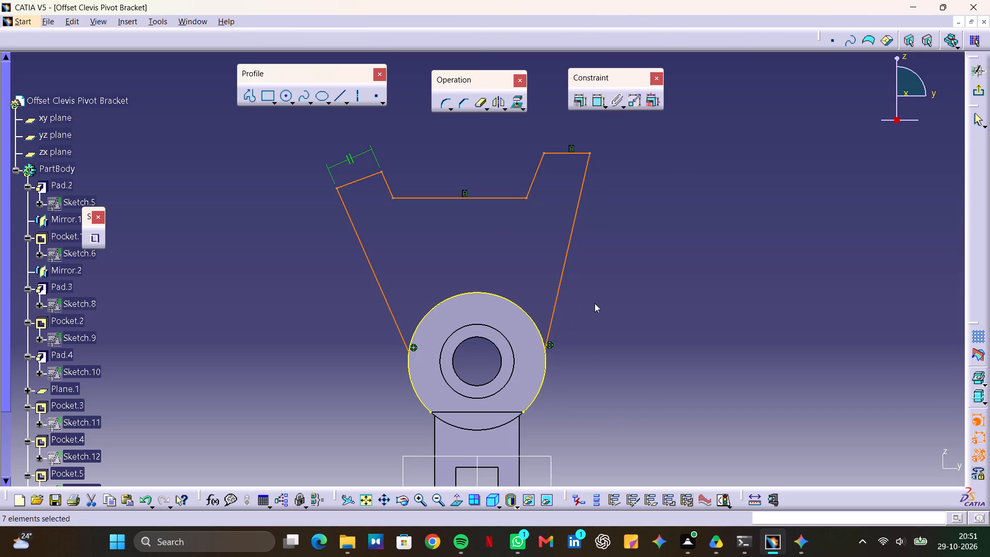
key(Escape)
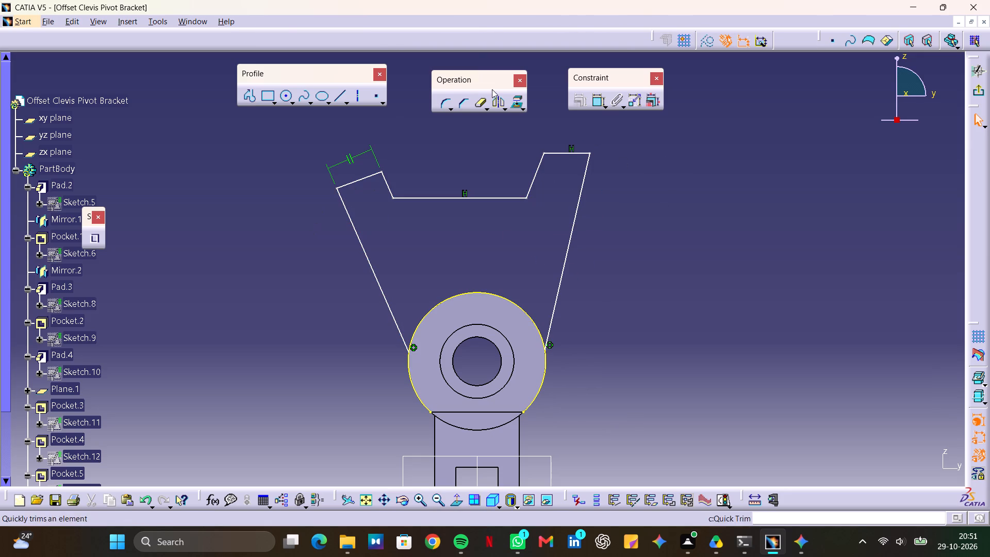
Trim away the forked profile's two arm-tip lines and its horizontal notch base, and delete the leftover constraint at one tip.
double_click(481, 103)
click(363, 179)
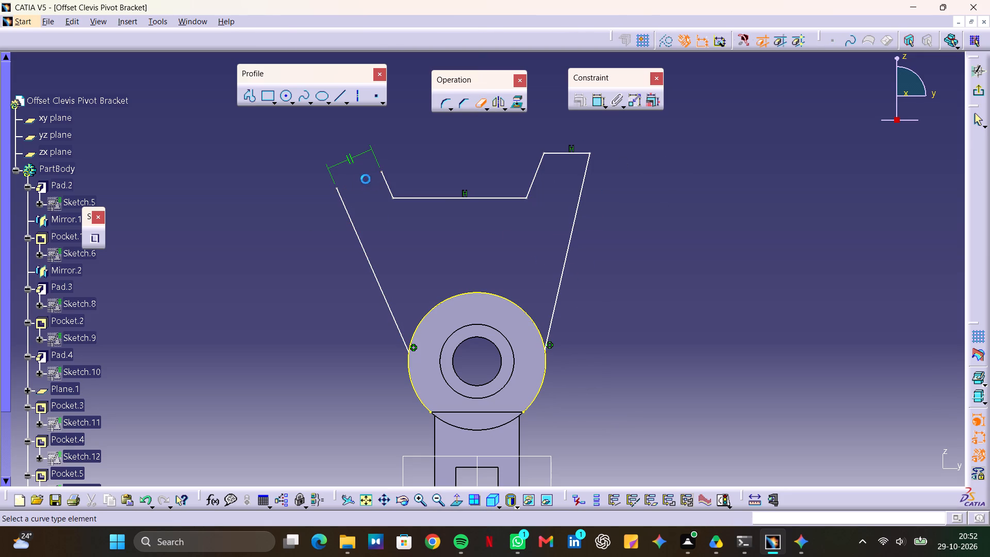
click(448, 196)
click(560, 152)
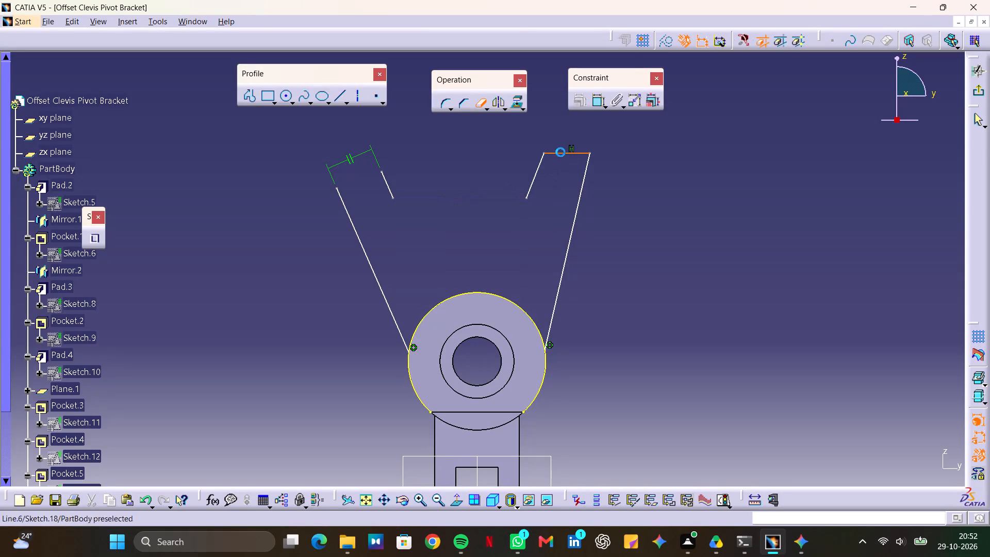
key(Escape)
click(353, 154)
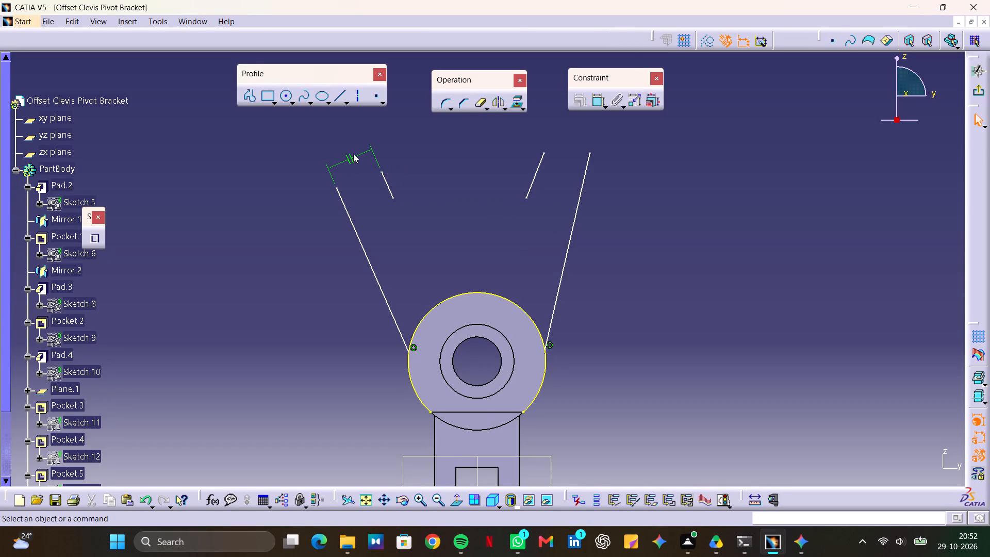
click(350, 160)
key(Delete)
Sketch two concentric circles about 36 mm and 15 mm in diameter, centred at about H -52 mm, V 159 mm.
click(284, 96)
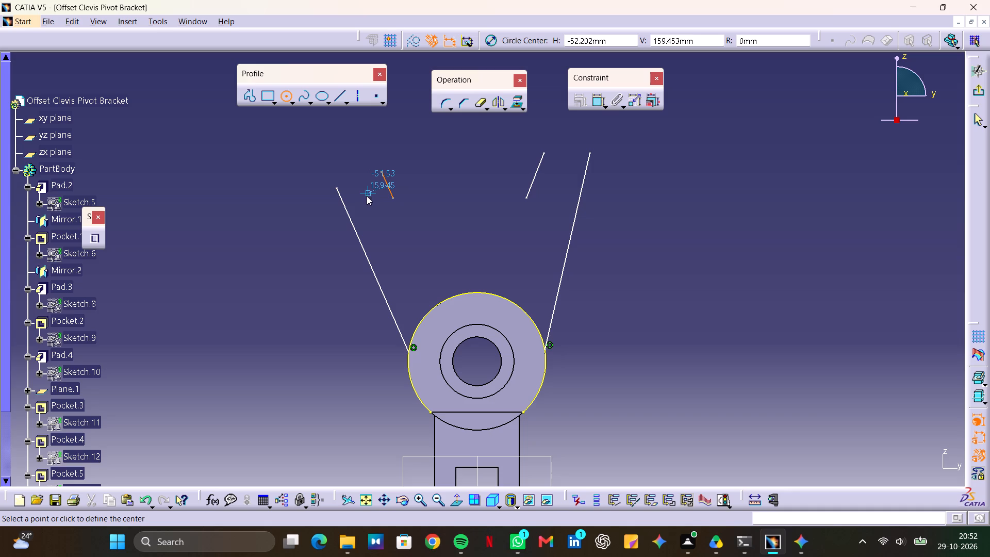
click(367, 196)
click(372, 157)
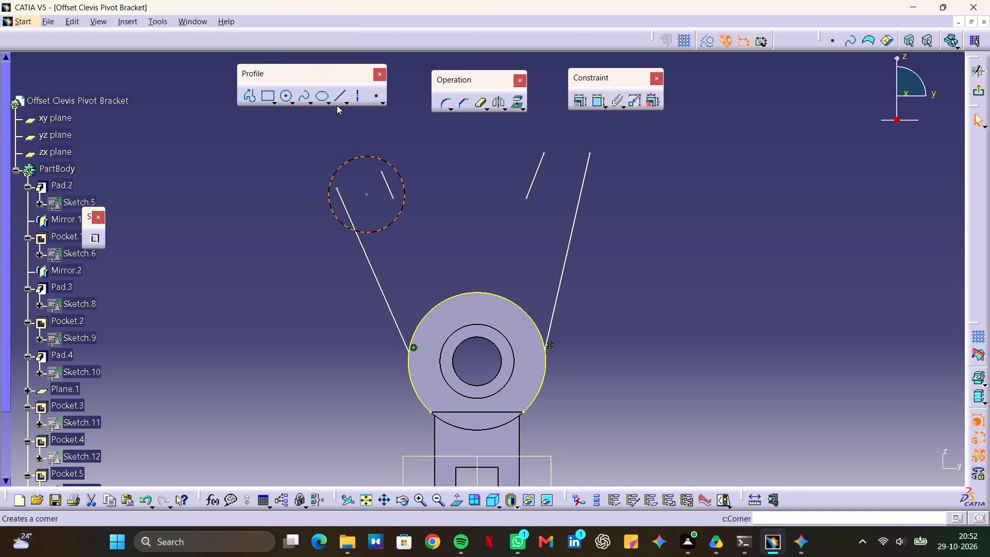
click(285, 95)
click(367, 194)
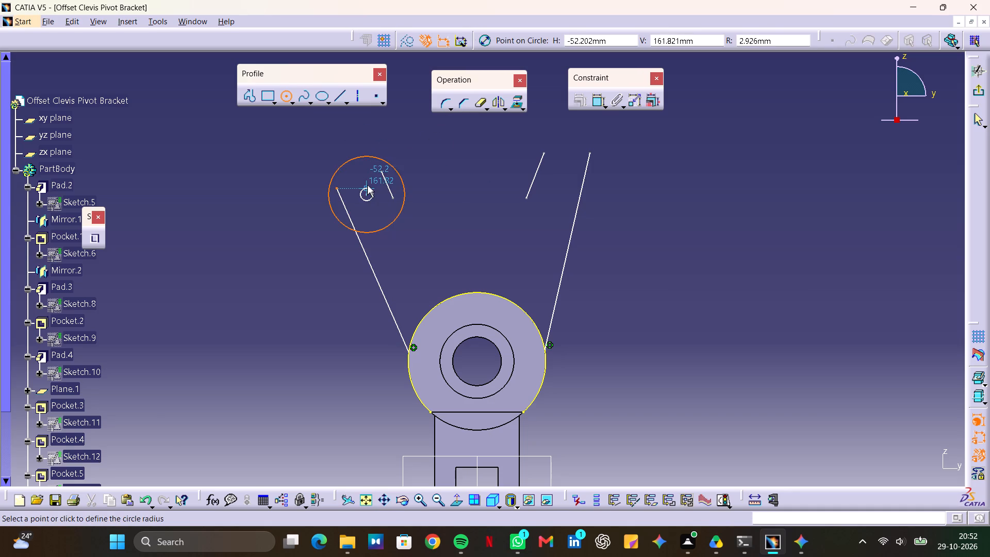
click(367, 179)
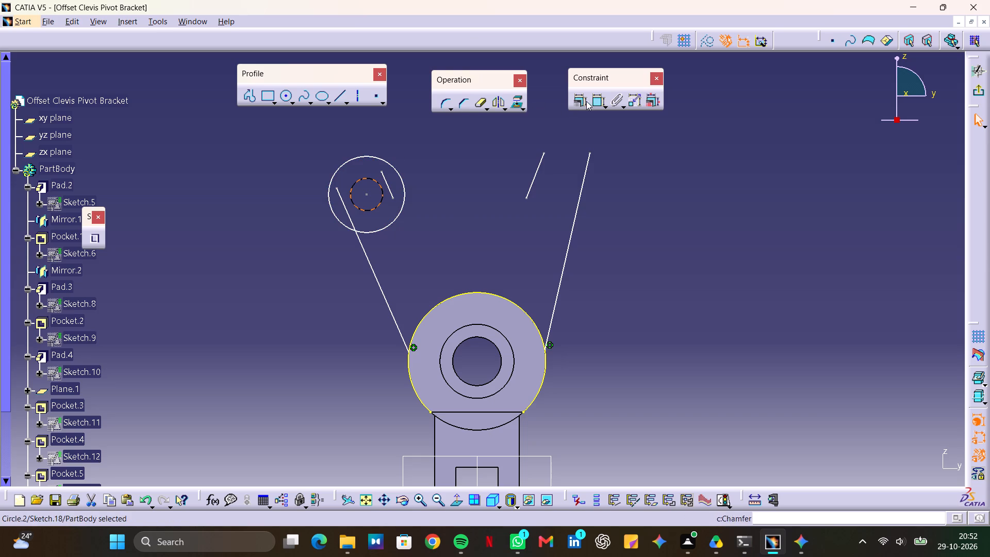
Dimension the inner circle's diameter as 18 mm and place the dimension text beside the circles, clear of the geometry.
click(593, 100)
click(429, 159)
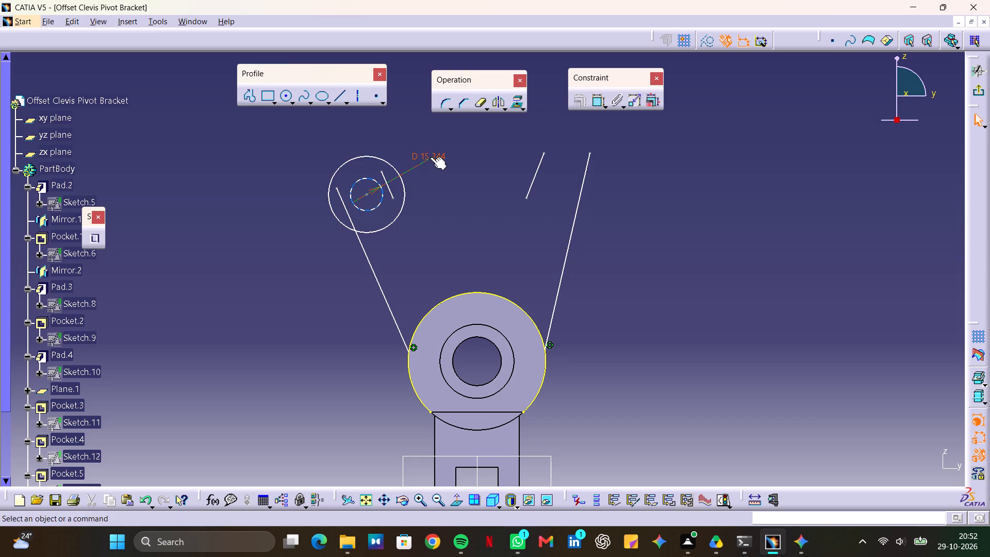
double_click(430, 157)
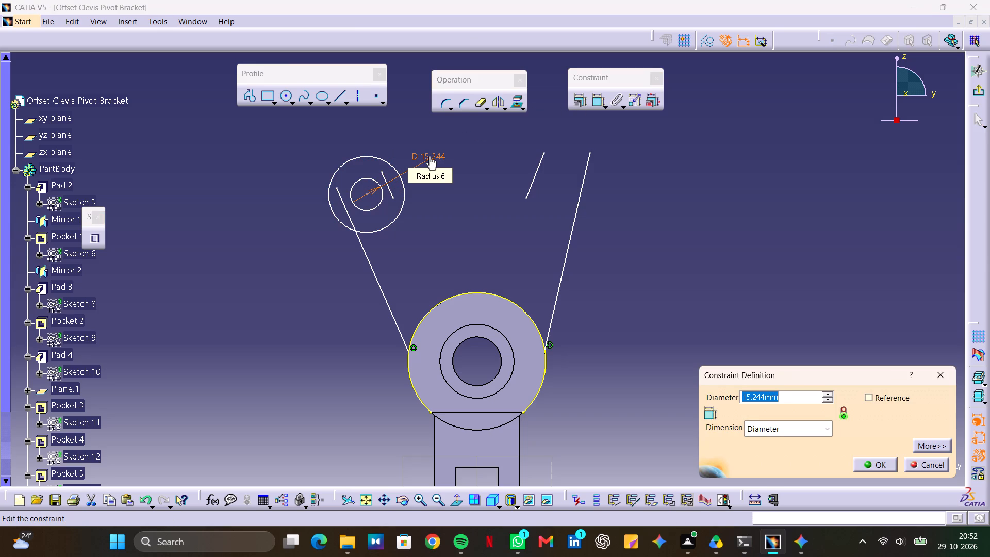
text(18)
key(Return)
drag(428, 156, 299, 163)
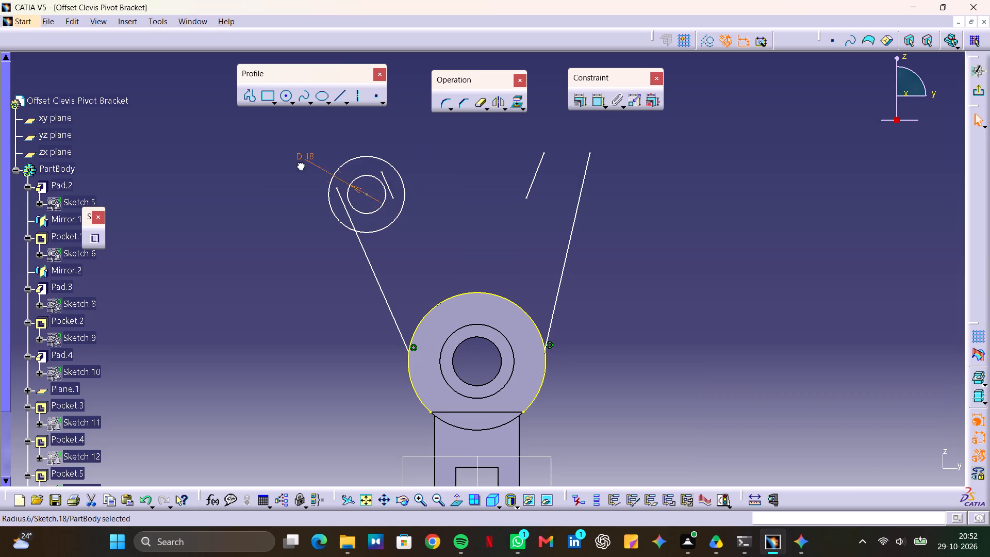
drag(299, 163, 274, 194)
click(522, 138)
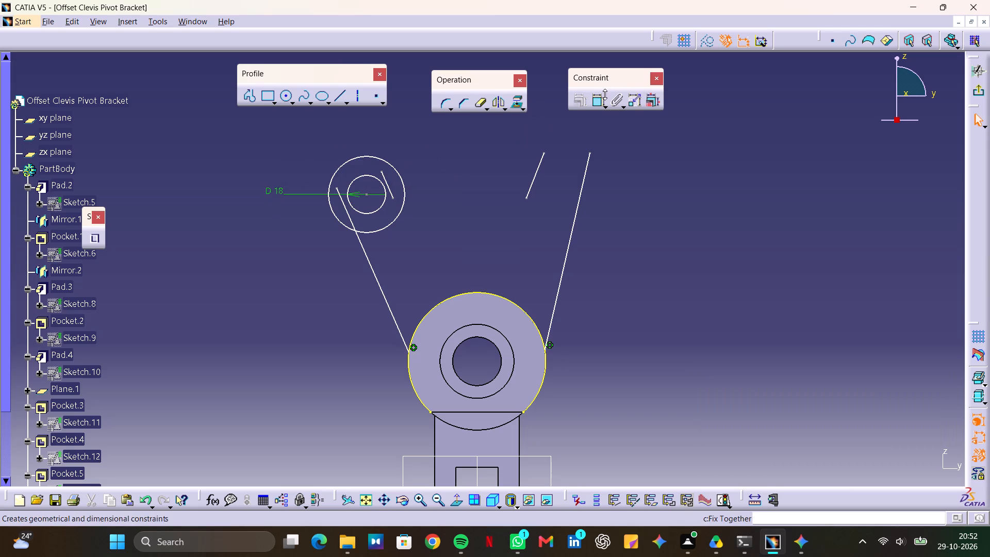
Dimension the outer concentric circle's diameter and set it to 30 mm.
click(599, 102)
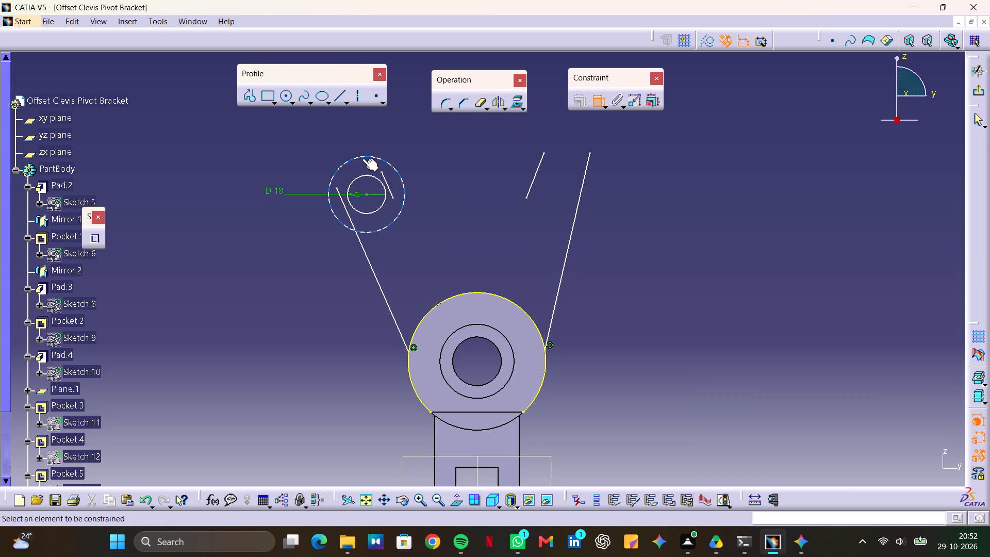
click(362, 156)
click(291, 169)
double_click(291, 165)
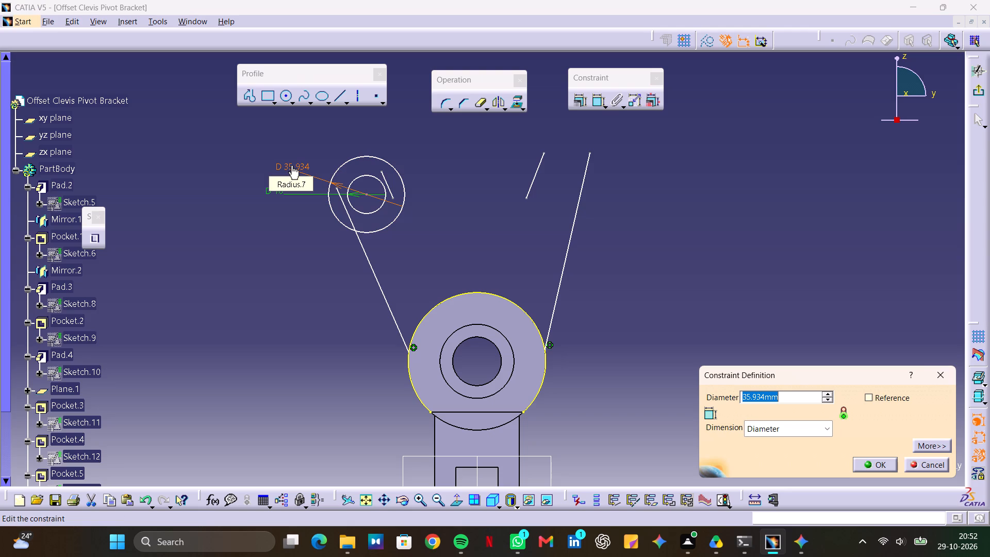
text(30)
key(Return)
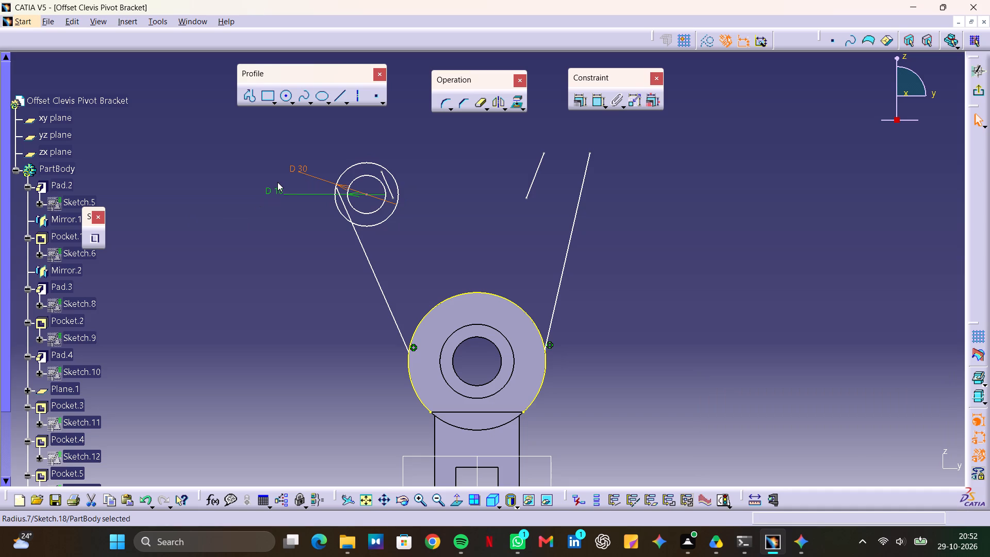
Delete the four remaining fork profile lines and the projected cylinder arc, keeping only the two dimensioned circles.
click(374, 273)
key(Delete)
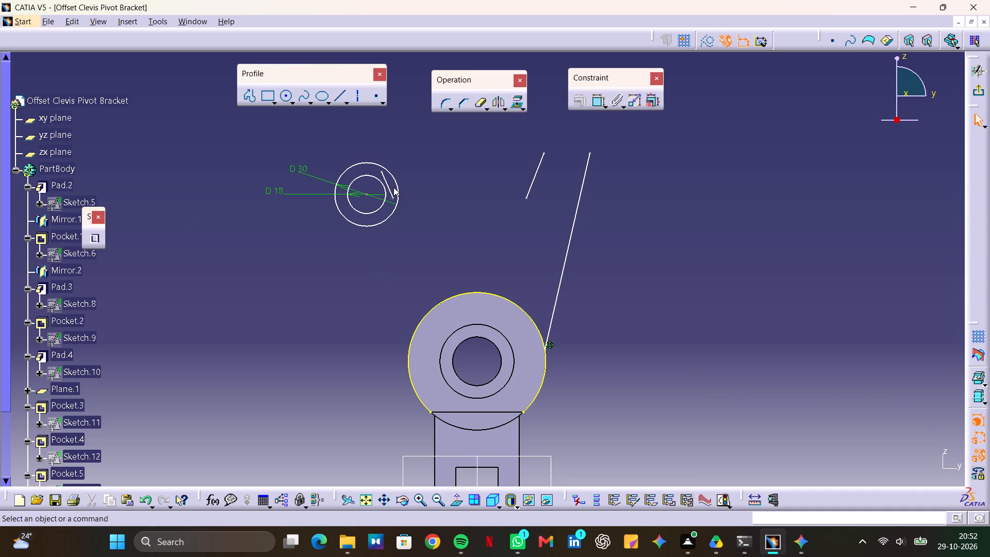
click(387, 185)
key(Delete)
drag(514, 167, 619, 226)
key(Delete)
drag(591, 213, 536, 211)
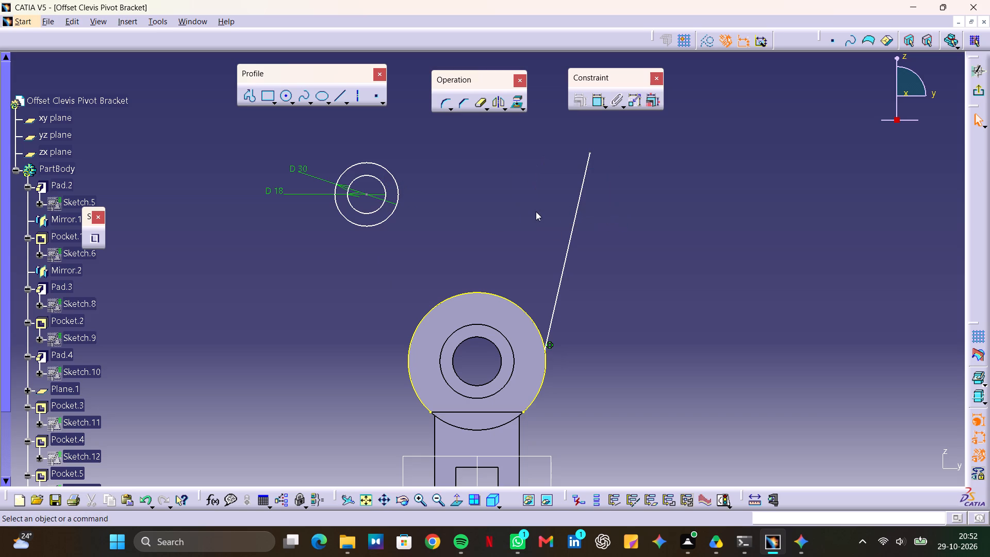
key(Delete)
click(572, 240)
key(Delete)
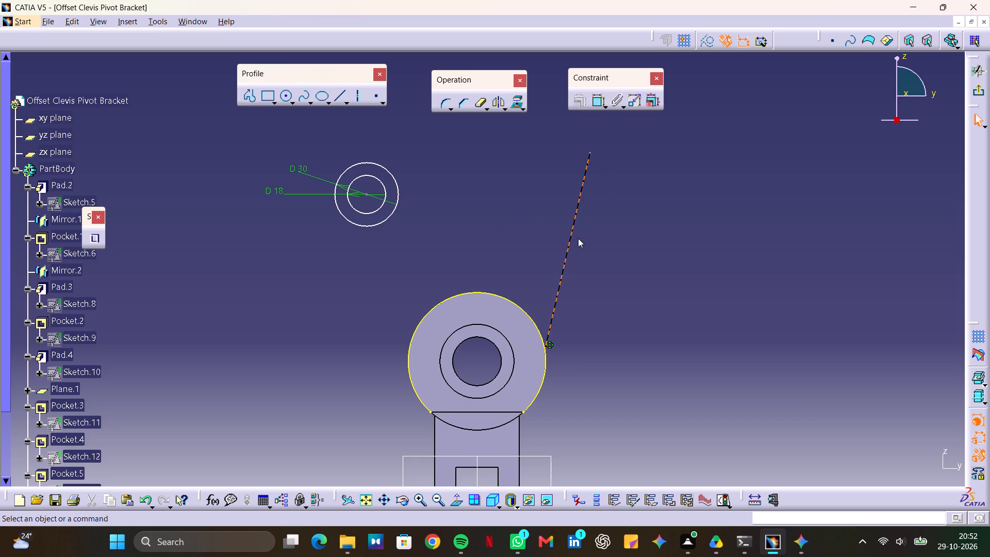
click(484, 292)
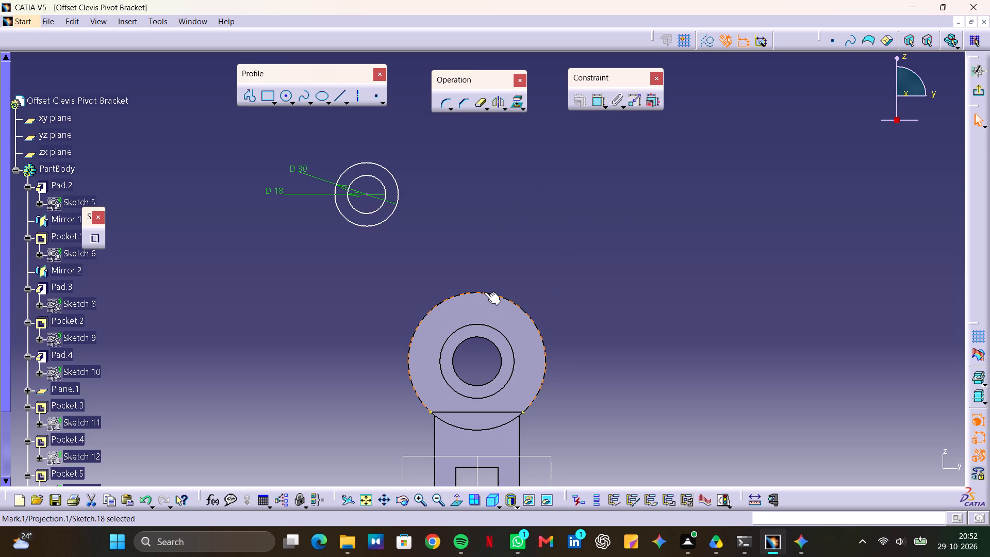
key(Delete)
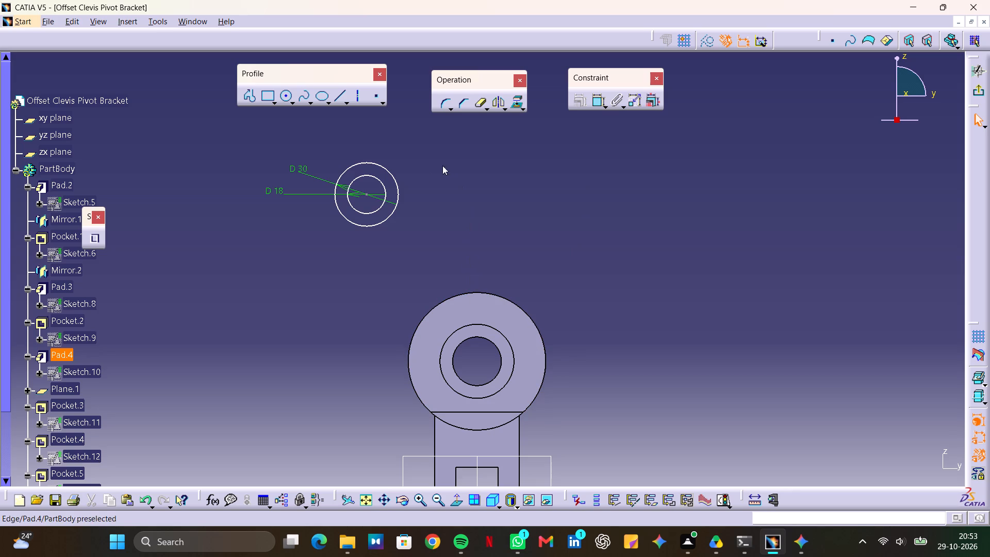
Mirror the 30 mm circle about the sketch's vertical axis.
click(381, 221)
ctrl+middle_click(565, 224)
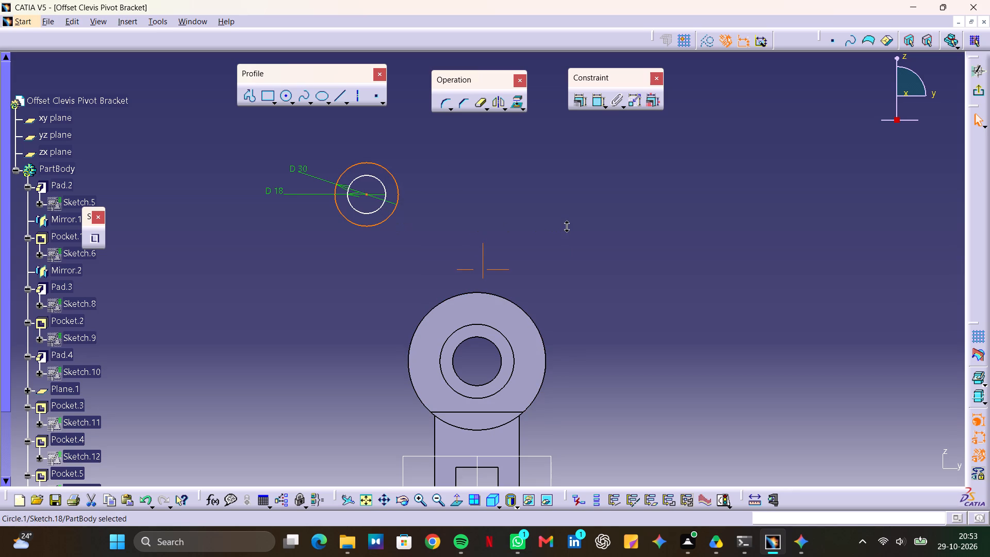
ctrl+scroll(567, 224, down, 1)
ctrl+scroll(567, 224, up, 2)
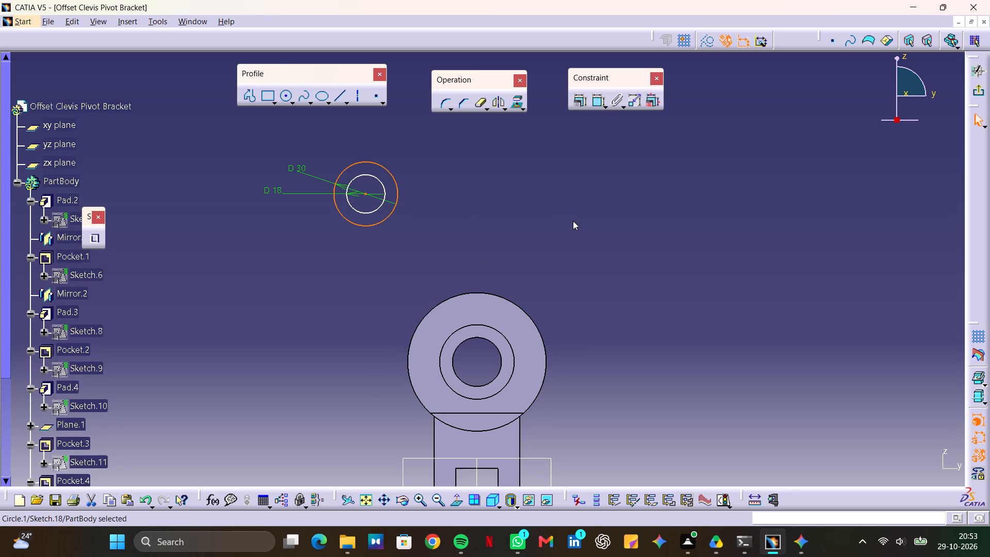
ctrl+scroll(574, 221, down, 2)
ctrl+scroll(577, 221, up, 2)
scroll(585, 304, up, 1)
middle_drag(585, 305, 585, 215)
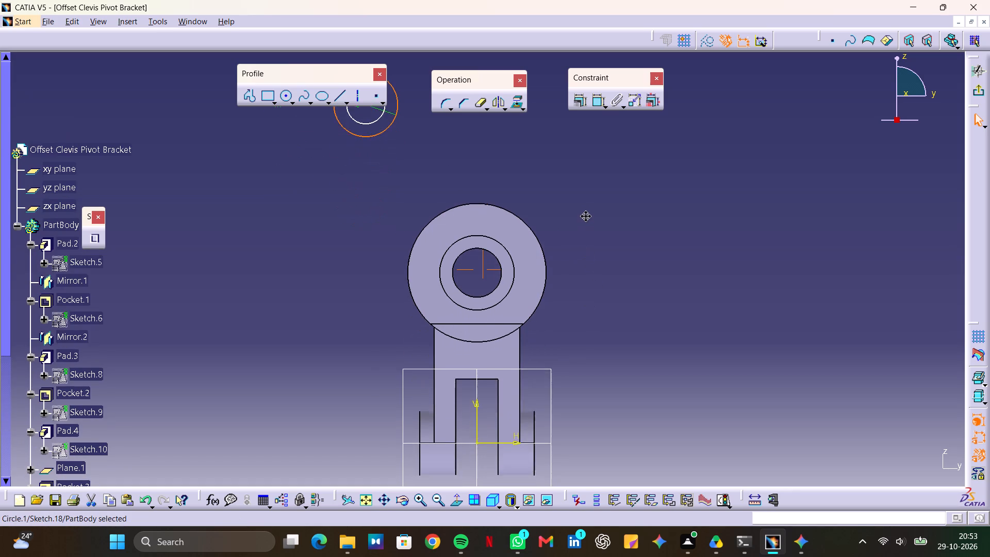
middle_drag(585, 215, 583, 231)
click(496, 105)
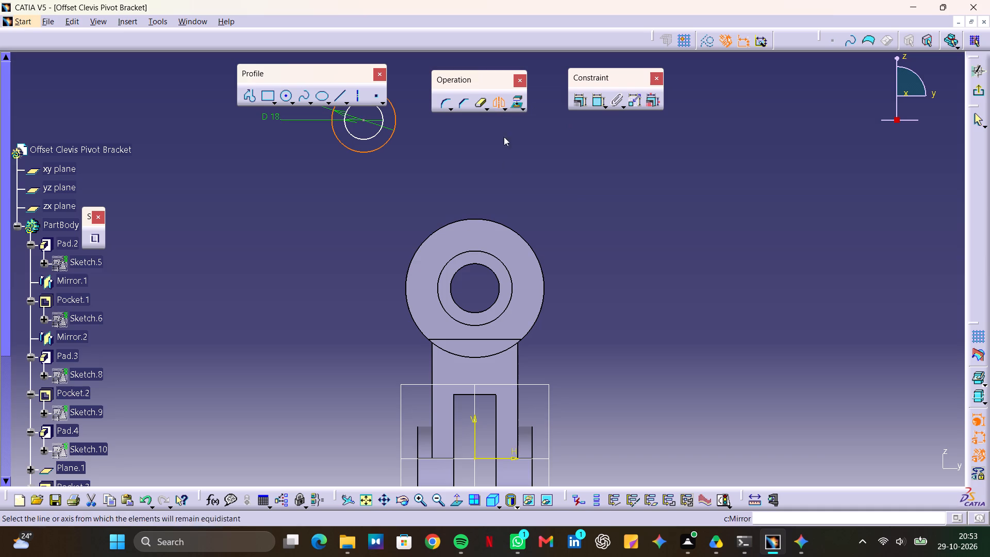
click(476, 427)
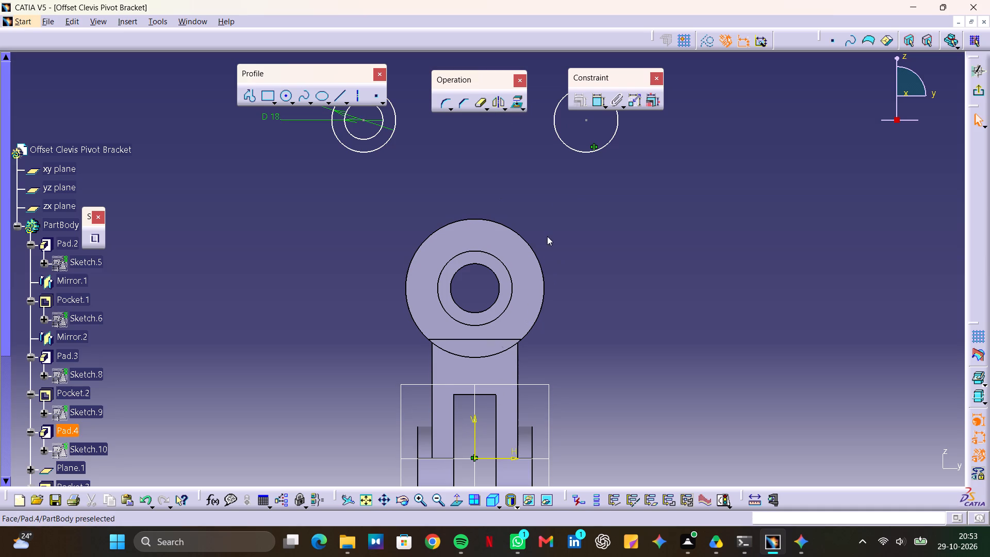
click(542, 170)
Mirror the 18 mm circle about the sketch's vertical axis.
click(374, 137)
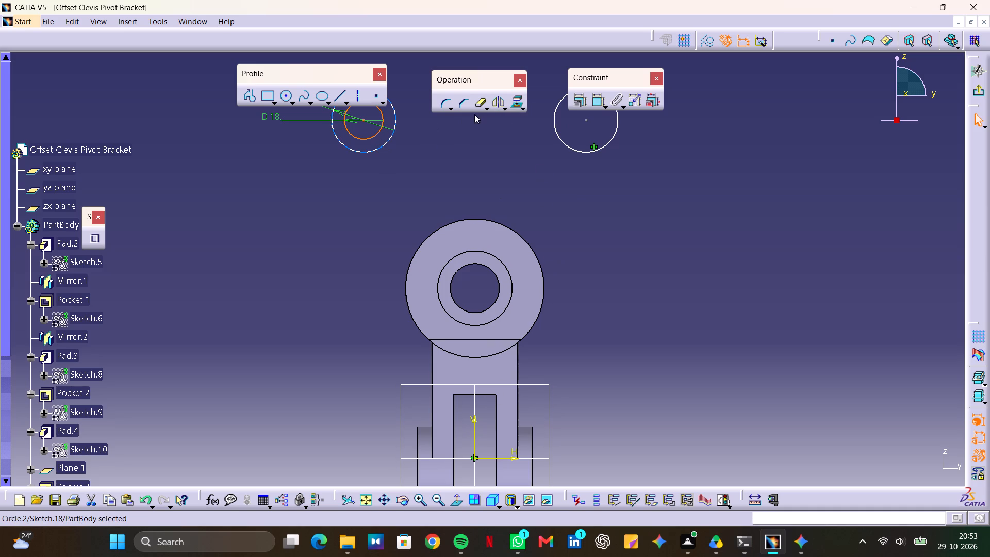
click(477, 103)
click(482, 129)
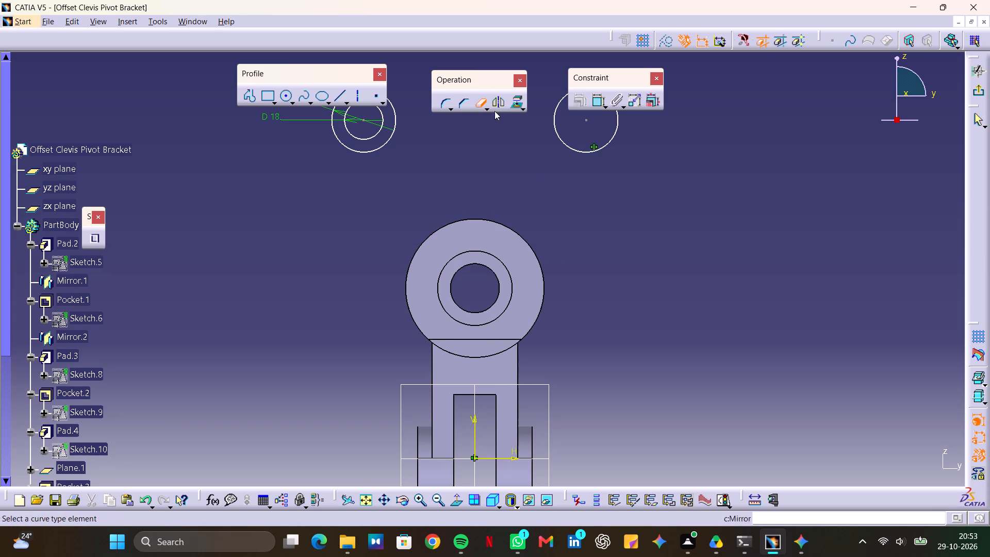
key(Escape)
click(498, 99)
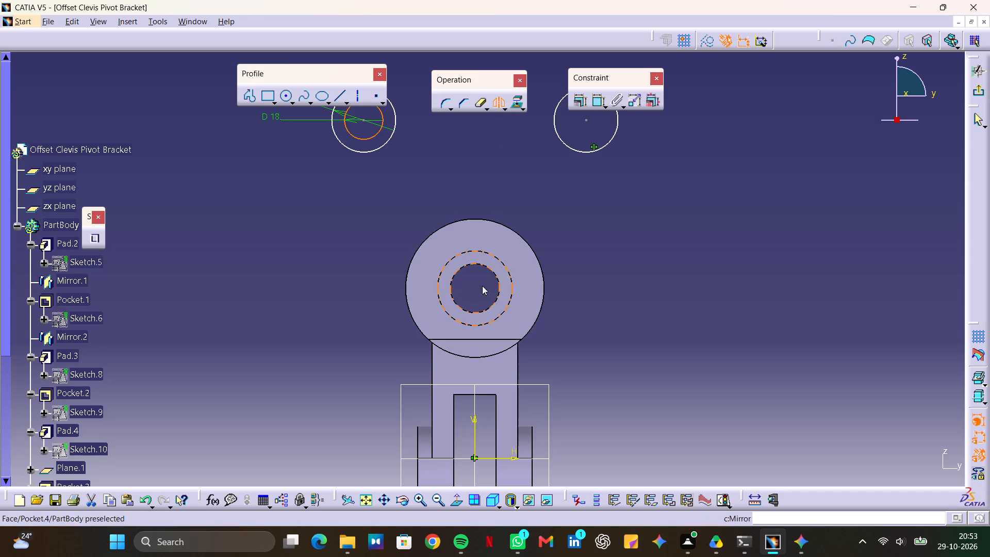
click(476, 423)
click(535, 211)
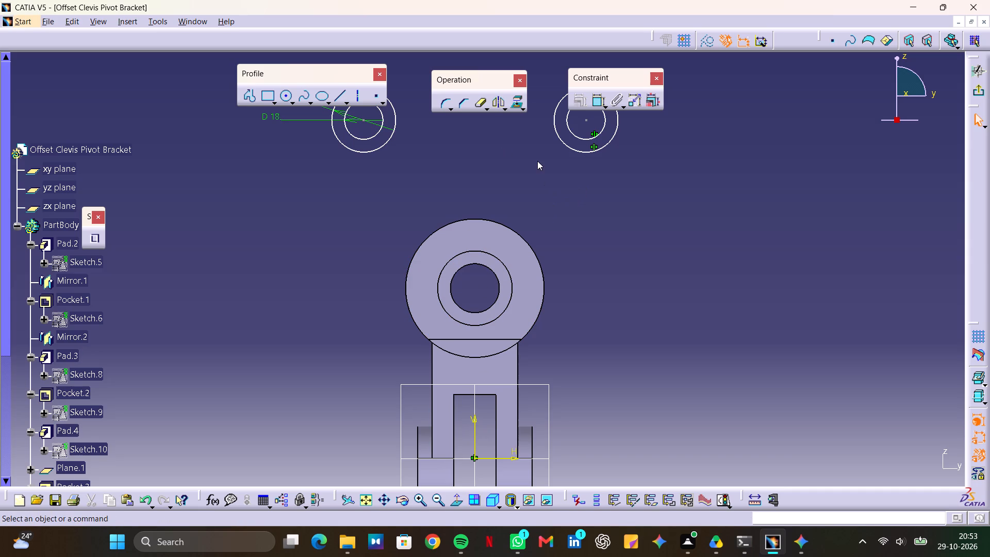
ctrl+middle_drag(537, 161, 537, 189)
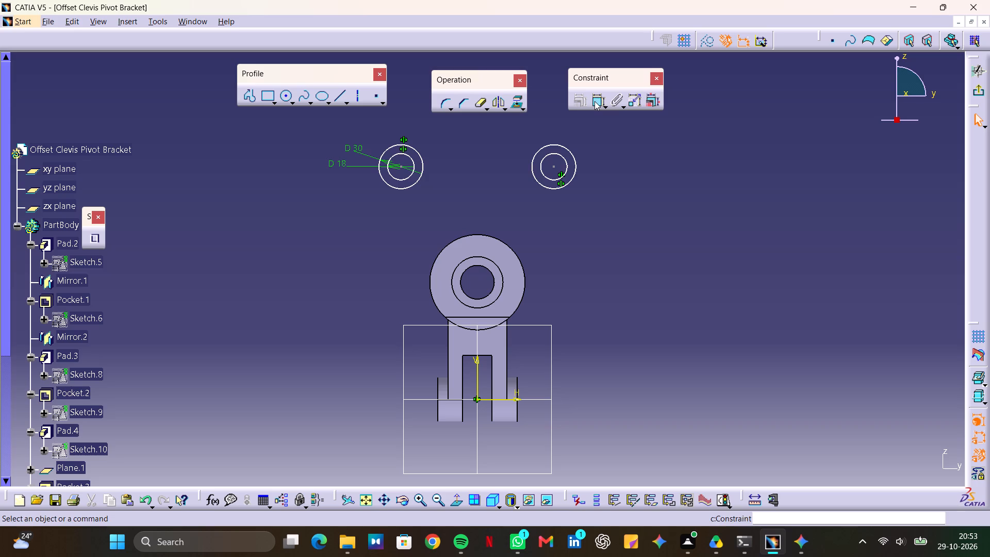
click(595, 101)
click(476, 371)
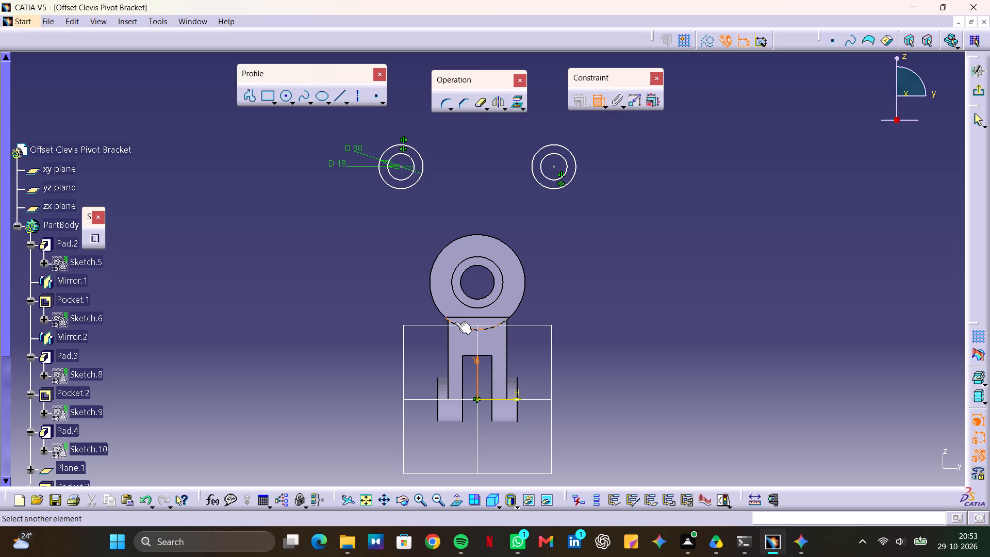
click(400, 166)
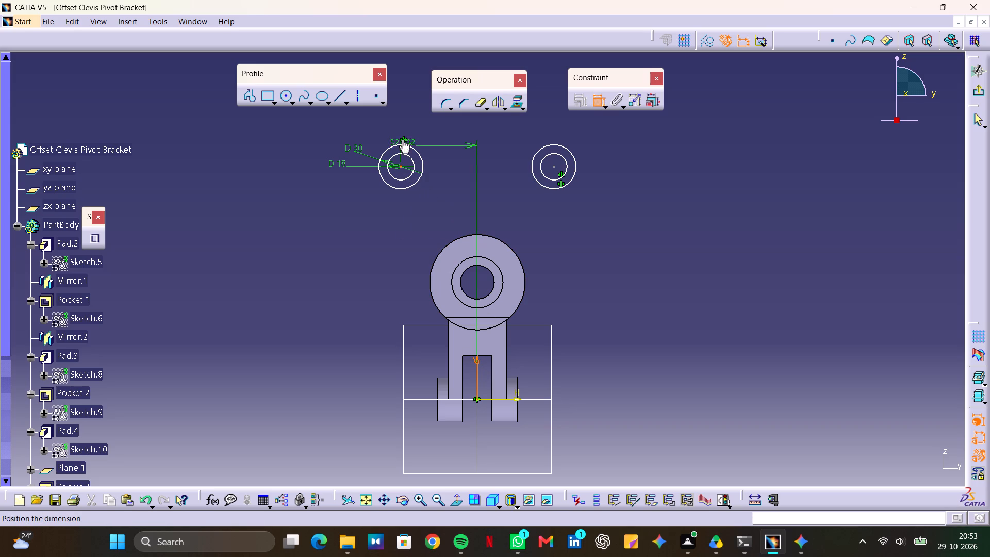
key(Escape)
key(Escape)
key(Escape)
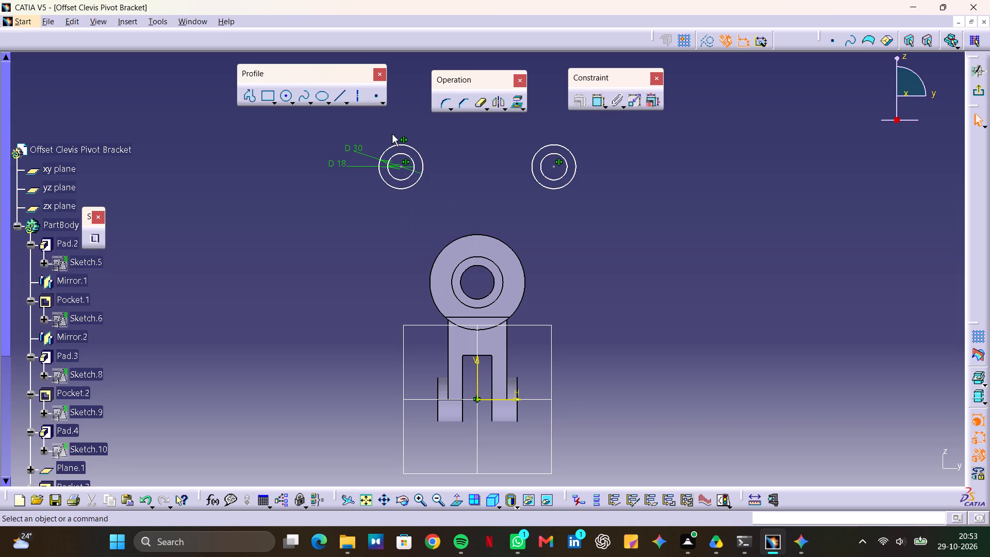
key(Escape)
Draw an axis line from the centre of the dimensioned concentric circles to the sketch origin.
click(356, 100)
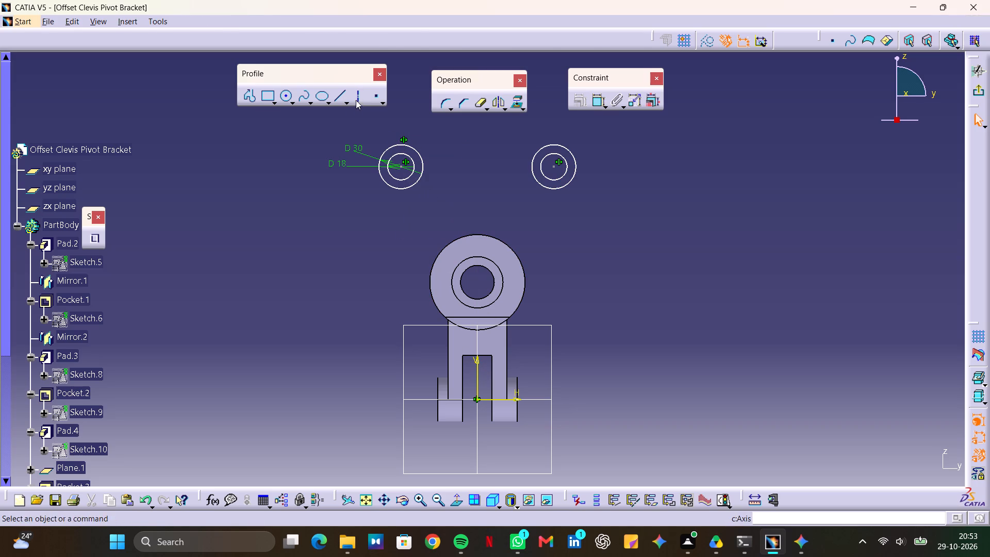
click(402, 166)
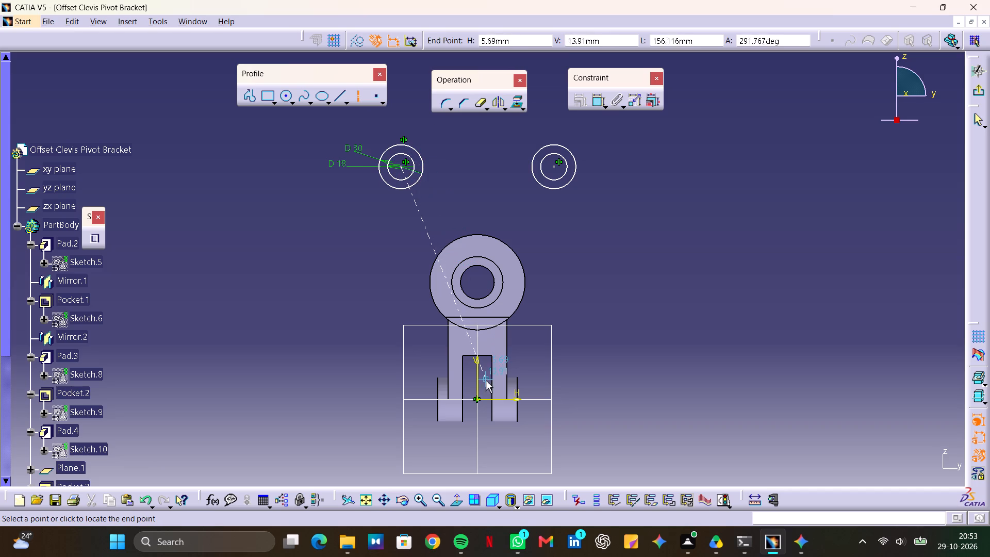
click(477, 401)
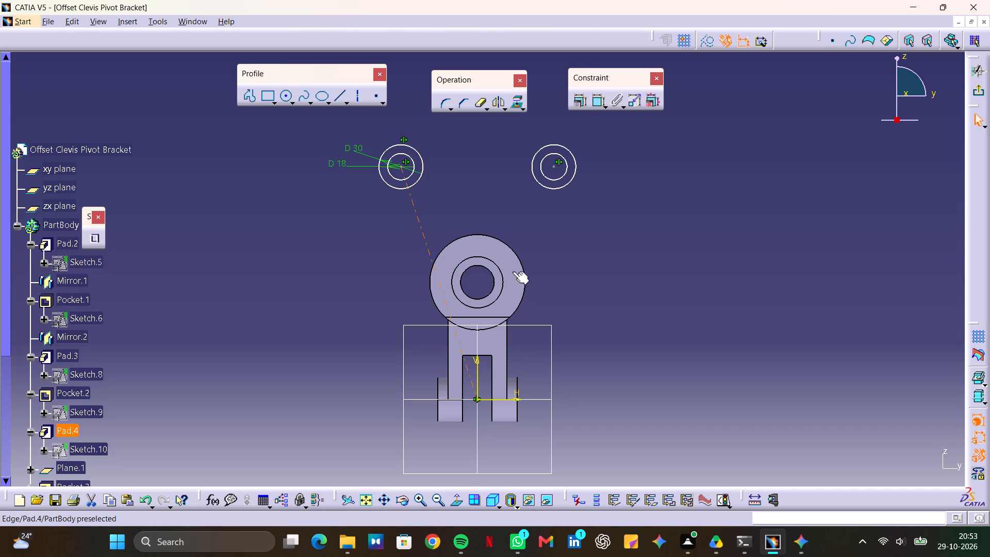
click(453, 144)
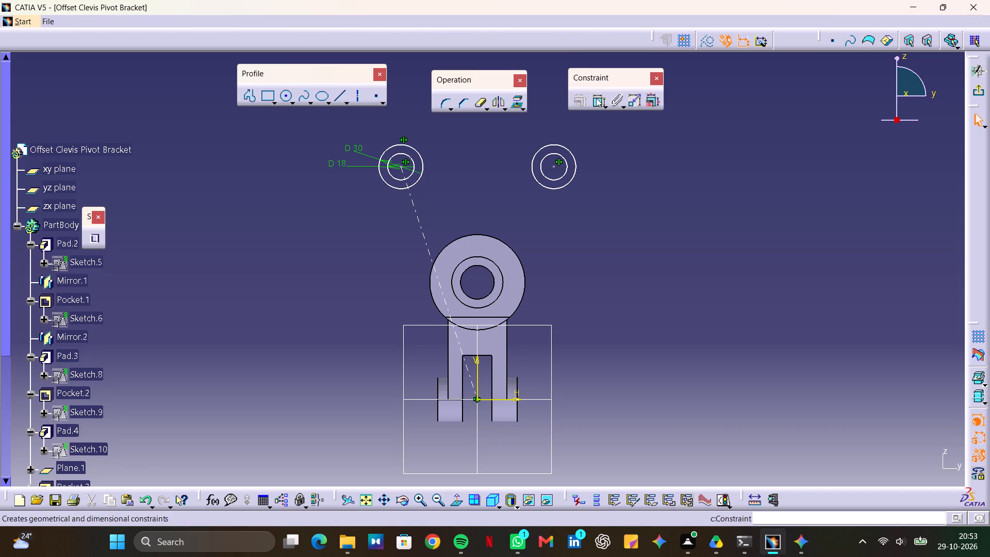
Dimension the angle between the slanted axis line and the sketch's vertical axis and set it to 30 degrees.
click(596, 98)
click(418, 224)
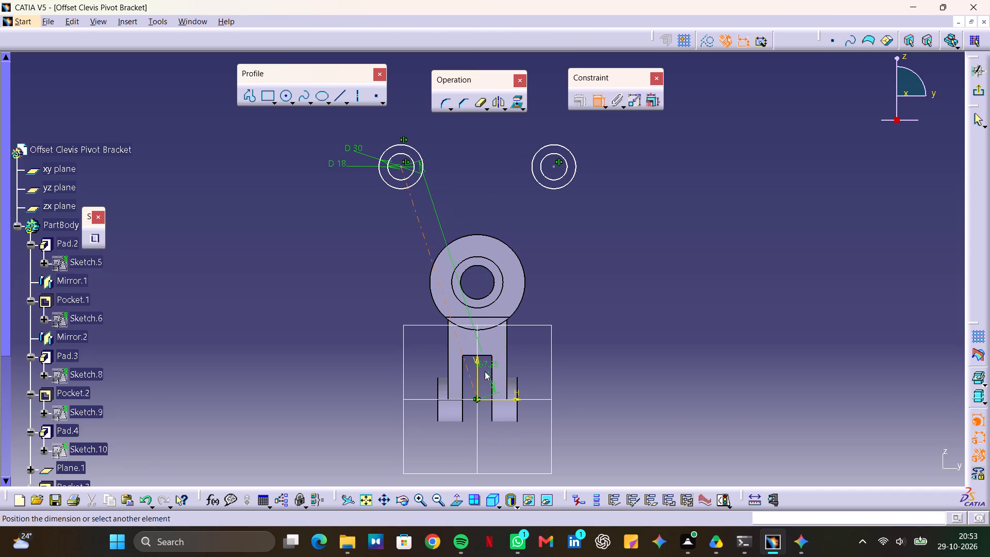
click(475, 369)
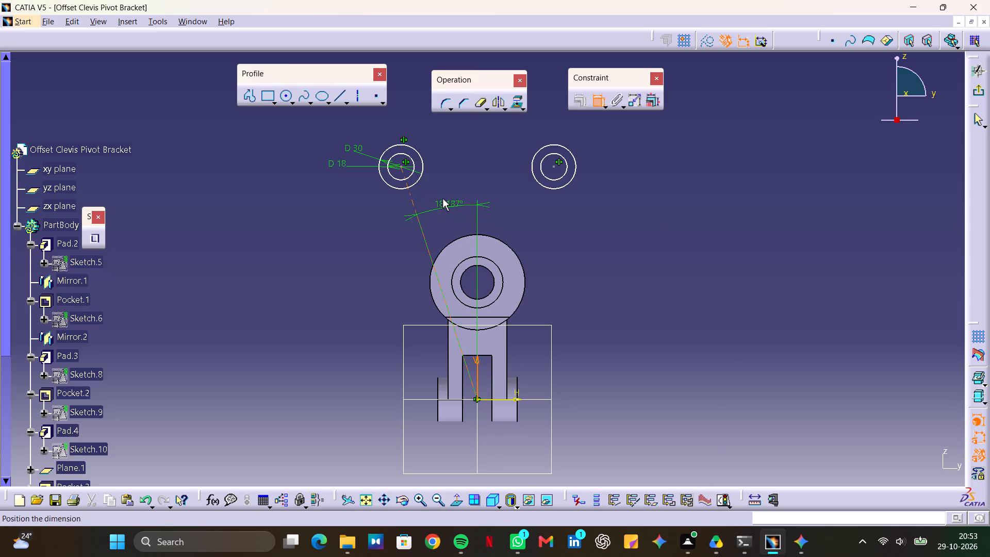
click(407, 122)
double_click(407, 119)
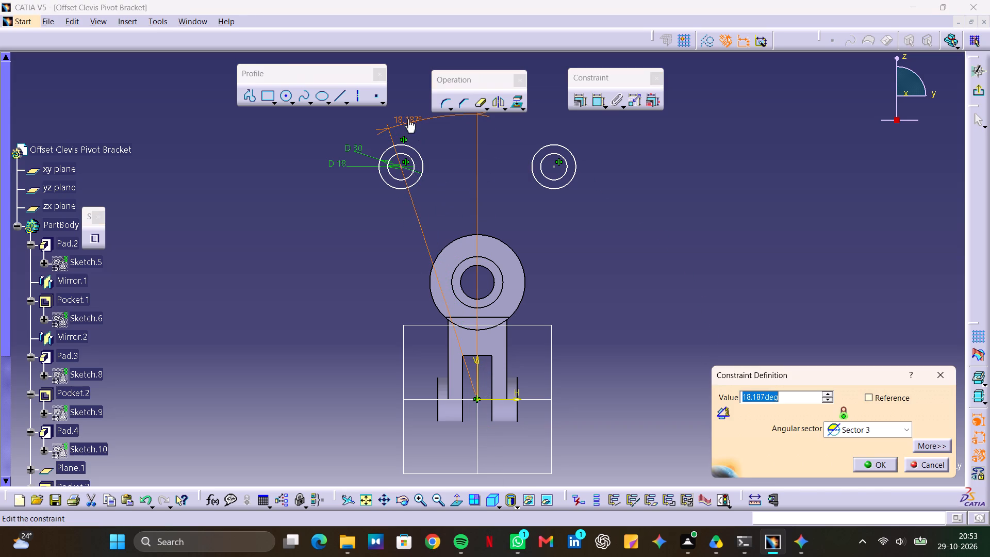
text(30)
key(Return)
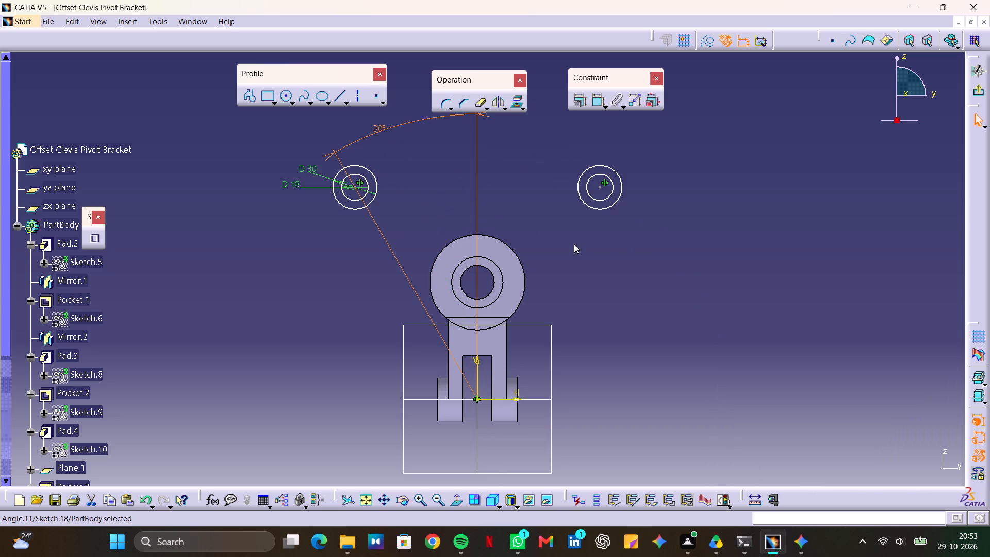
click(641, 249)
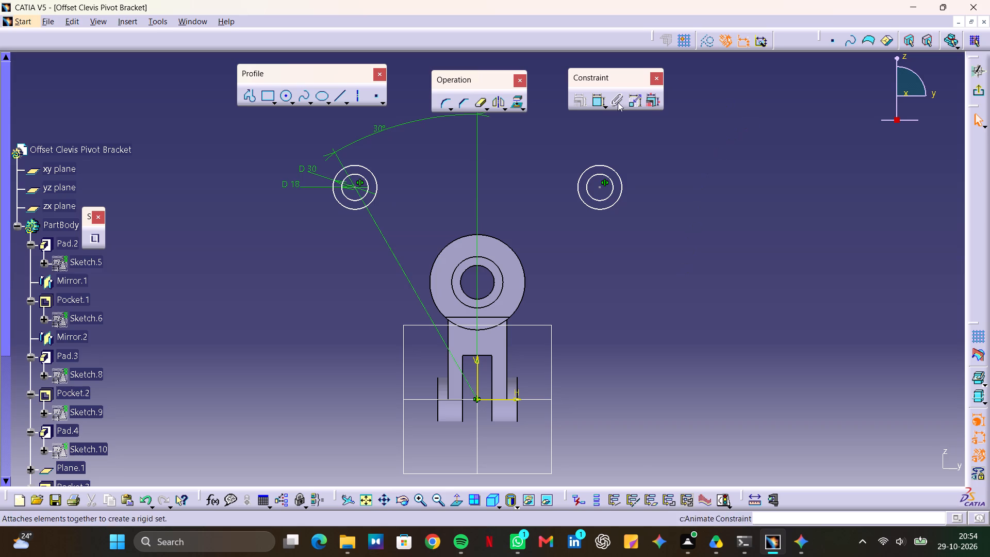
Dimension the vertical distance from the sketch's horizontal axis to the dimensioned circles' centre and set it to 100 mm.
click(596, 101)
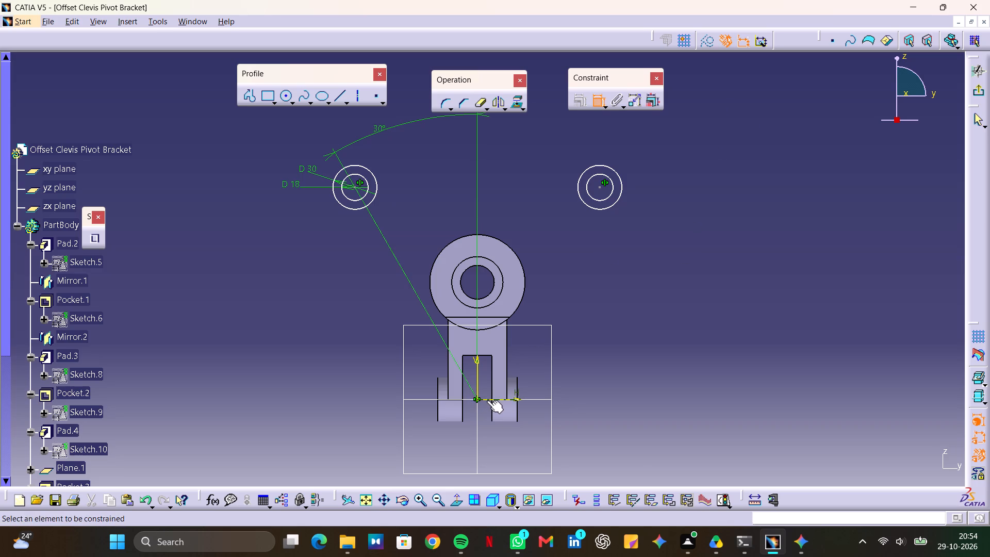
click(487, 400)
click(356, 187)
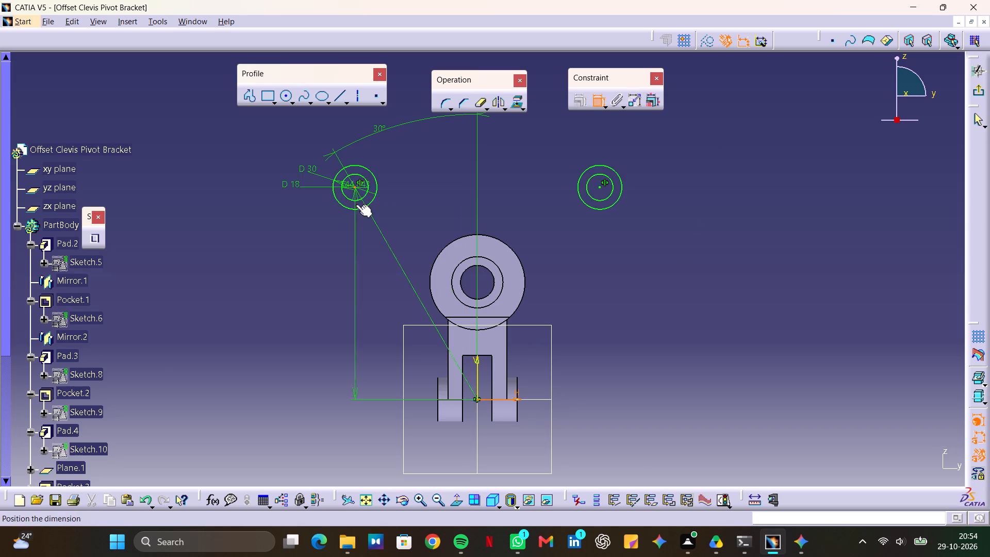
click(251, 282)
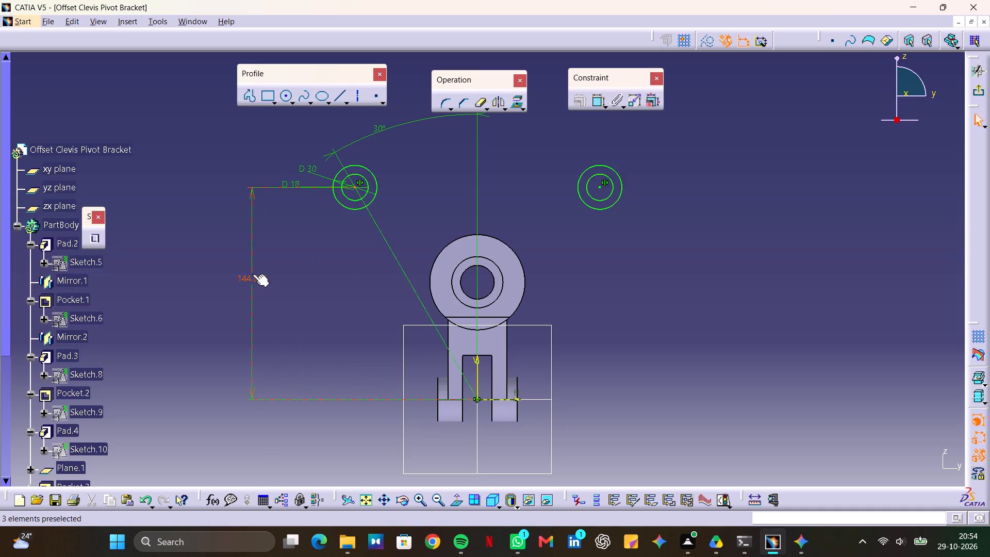
double_click(253, 274)
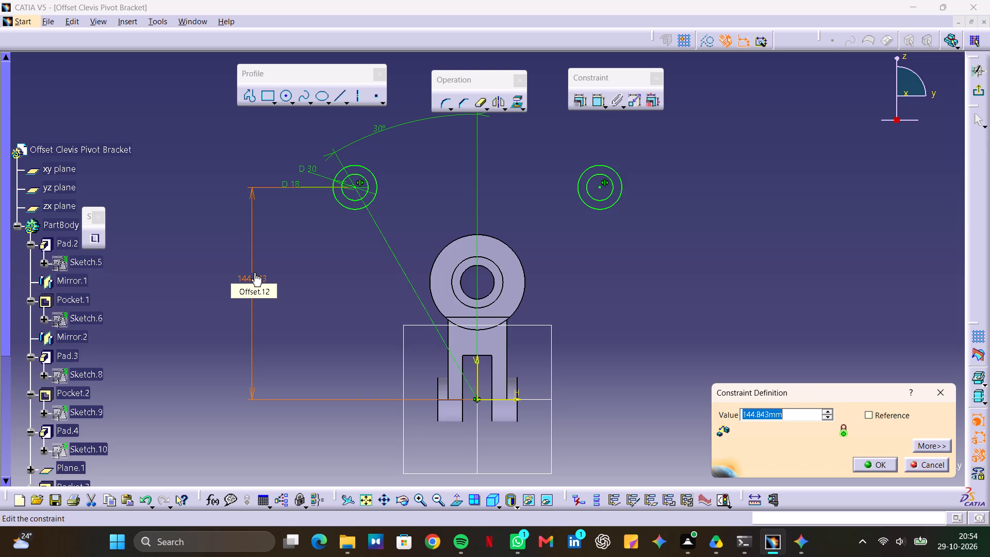
double_click(261, 276)
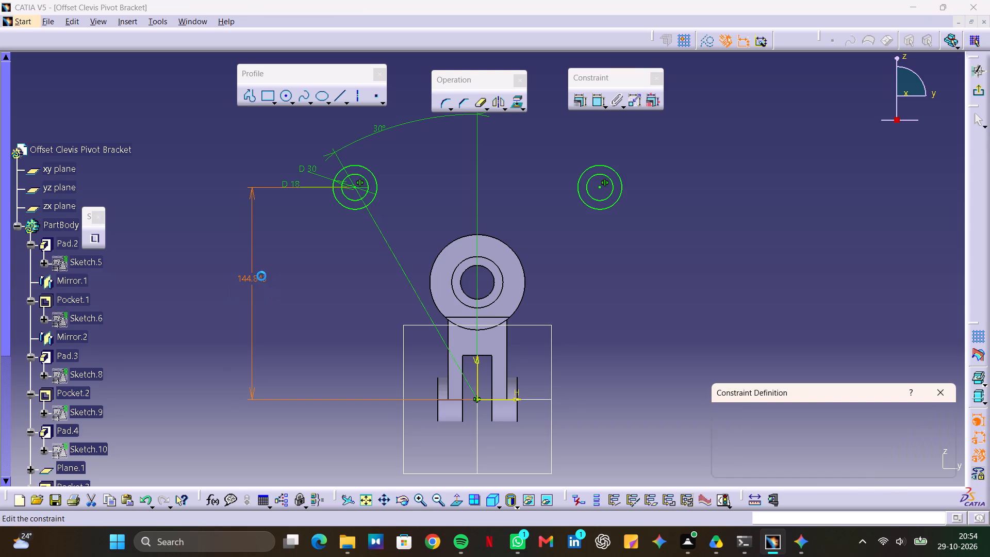
text(100)
key(Return)
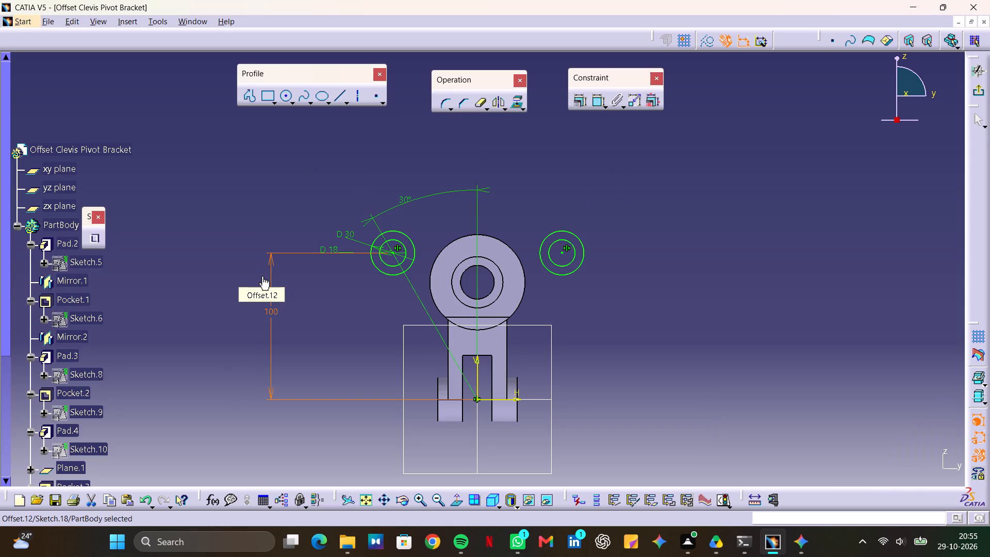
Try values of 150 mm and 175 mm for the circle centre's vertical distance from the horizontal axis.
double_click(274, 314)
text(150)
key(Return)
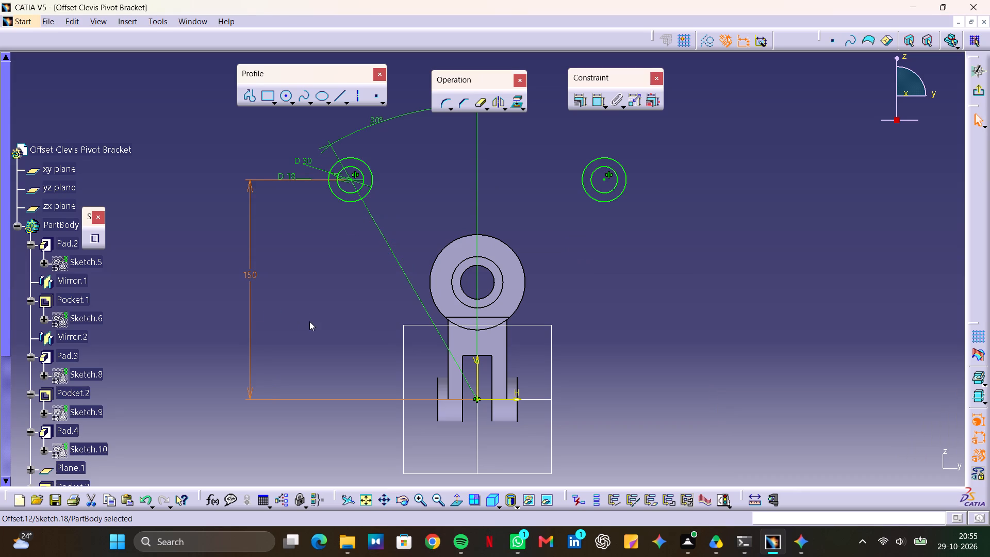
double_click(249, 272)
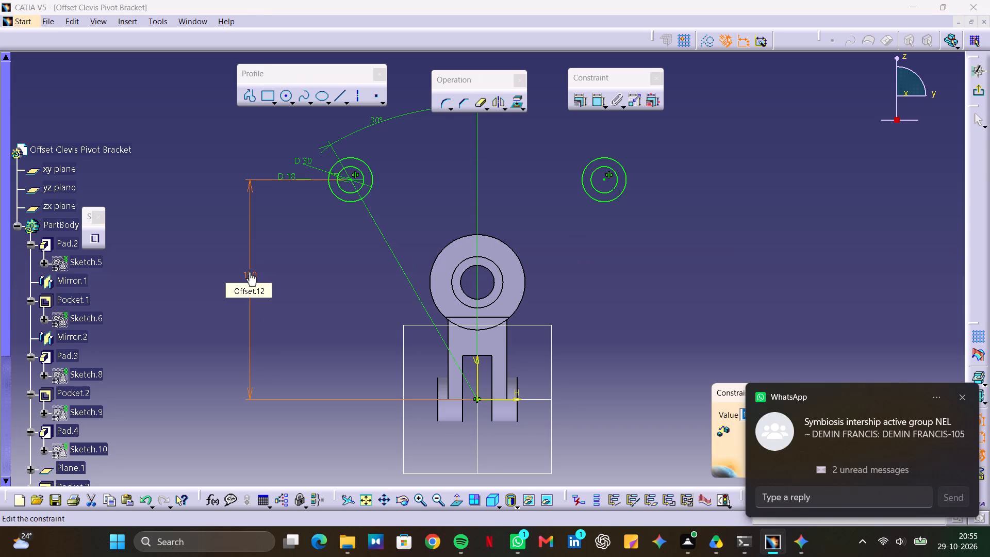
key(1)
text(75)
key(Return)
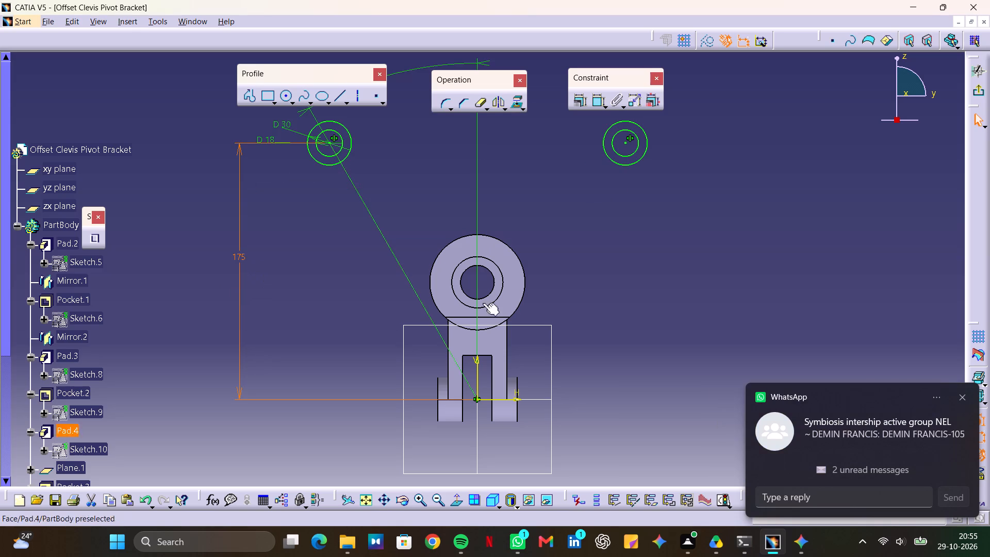
Set the circle centre's vertical distance from the horizontal axis to 160 mm.
double_click(241, 256)
key(1)
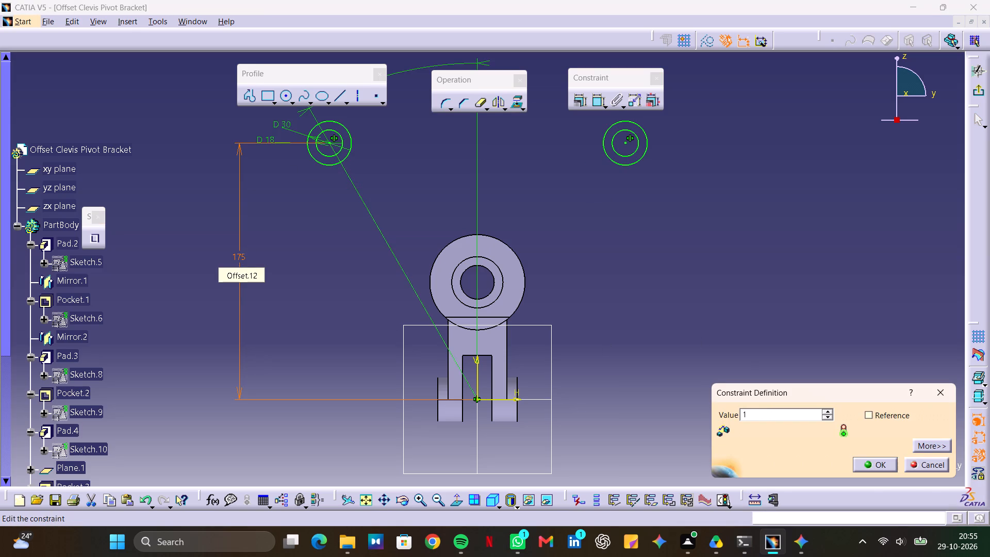
text(60)
key(Return)
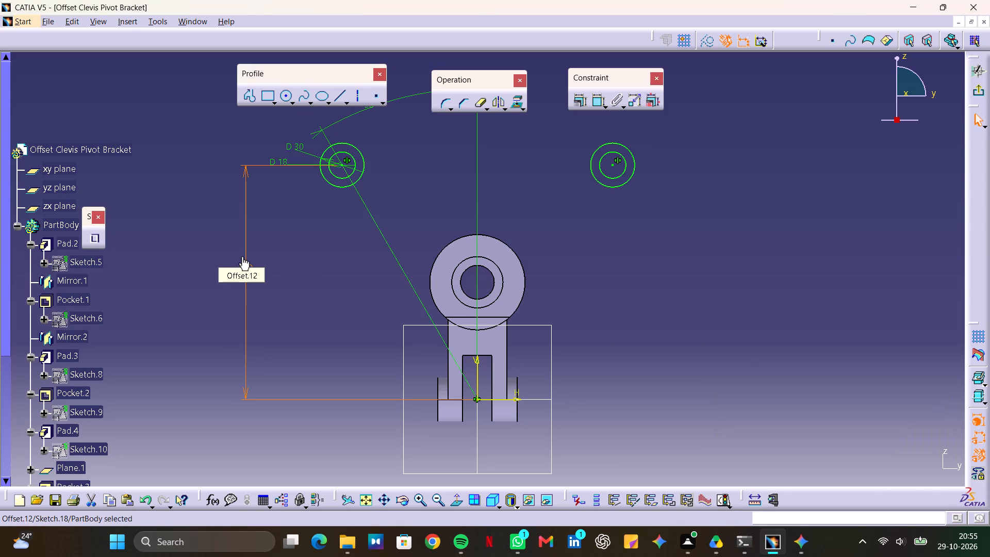
click(603, 215)
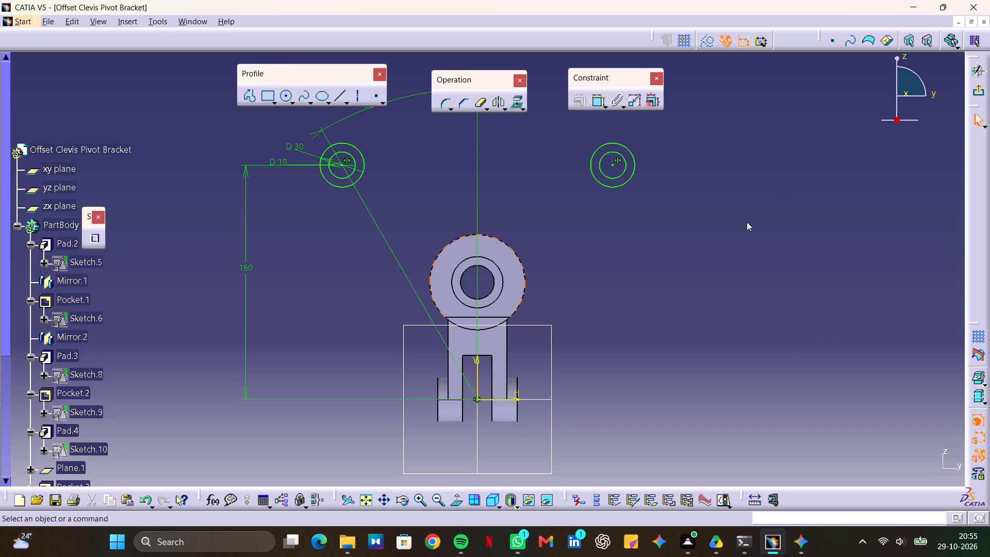
Exit the sketch and pad the two pairs of concentric circles to a length of 27 mm.
click(976, 95)
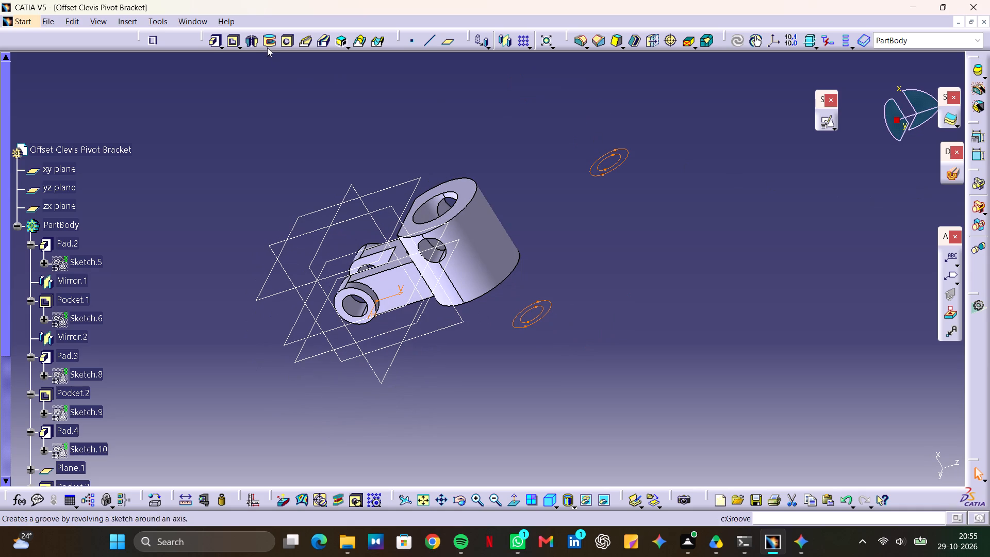
click(210, 40)
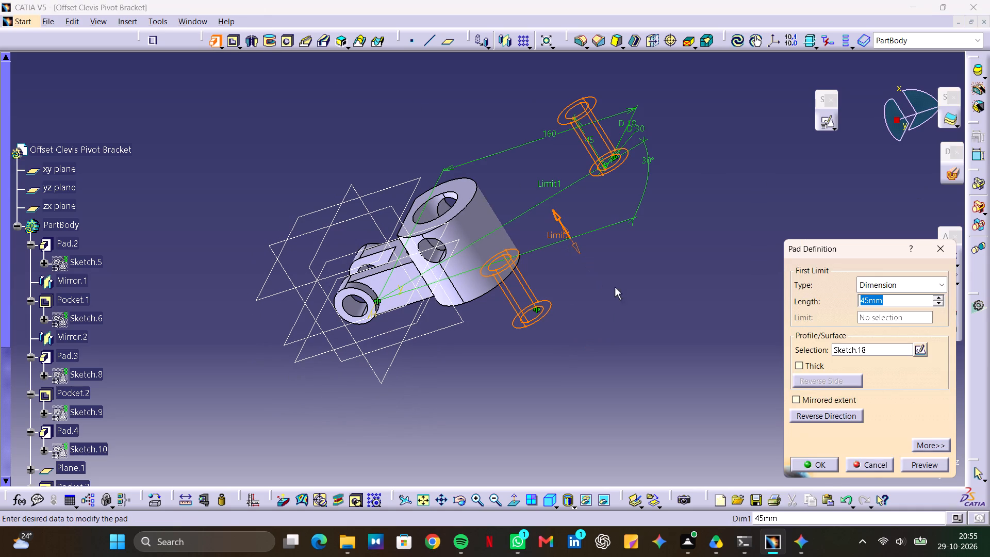
text(27)
key(Return)
click(844, 314)
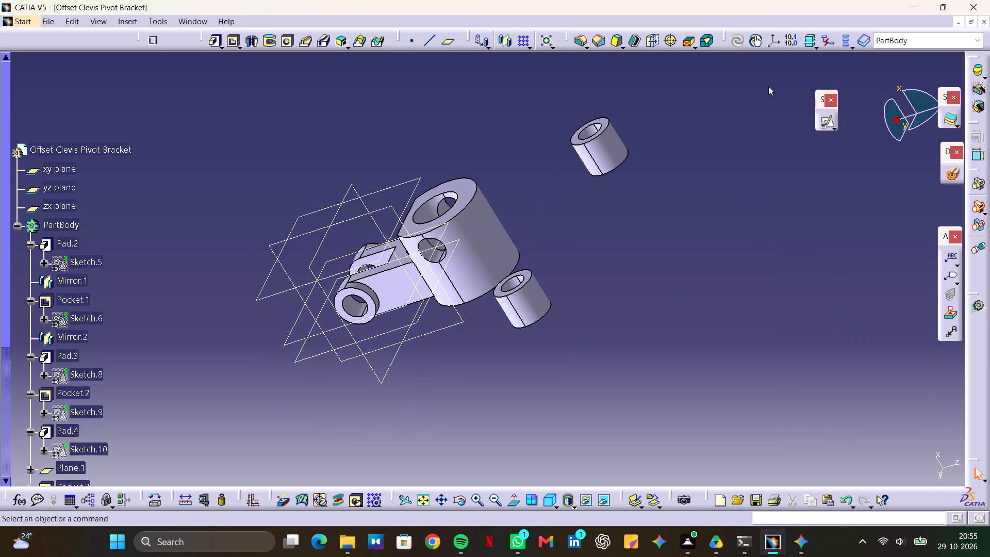
Start a positioned sketch on Plane.3, keeping the implicit origin and orientation.
click(826, 120)
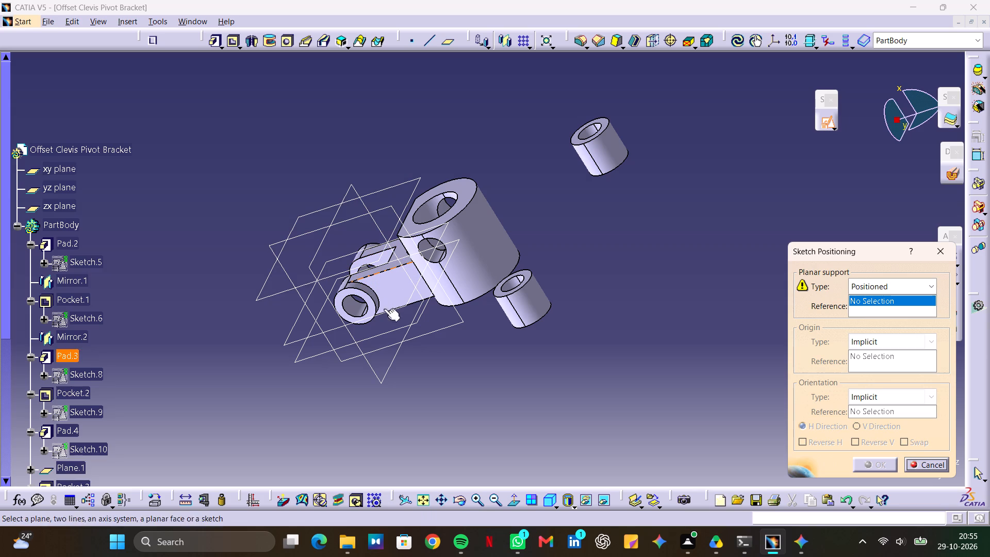
click(417, 322)
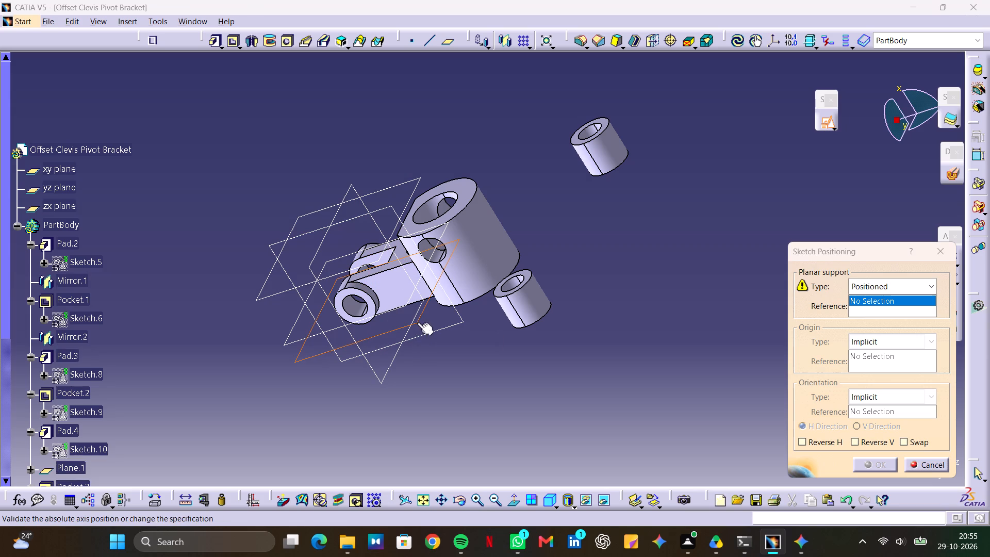
middle_drag(262, 396, 458, 427)
drag(261, 396, 458, 427)
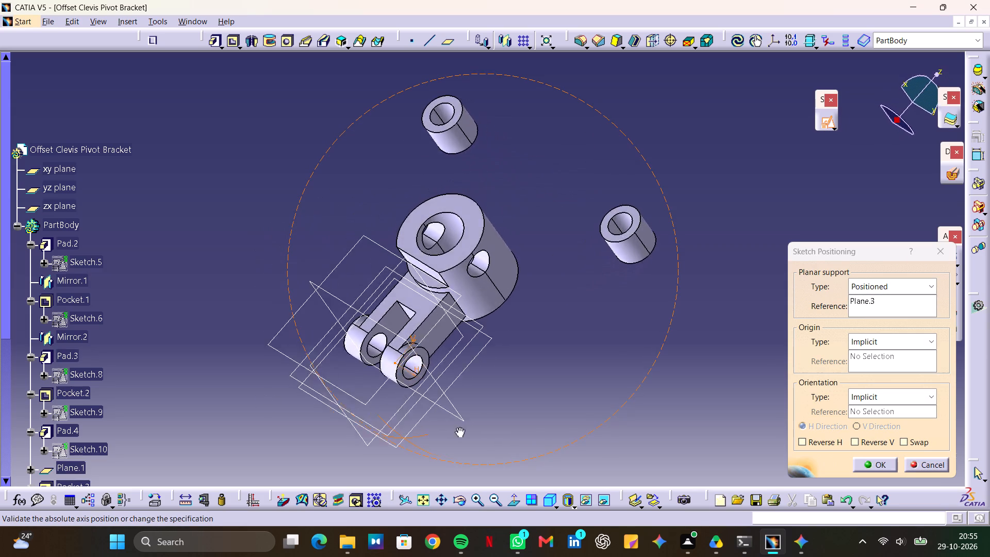
drag(458, 427, 587, 417)
middle_drag(458, 427, 587, 417)
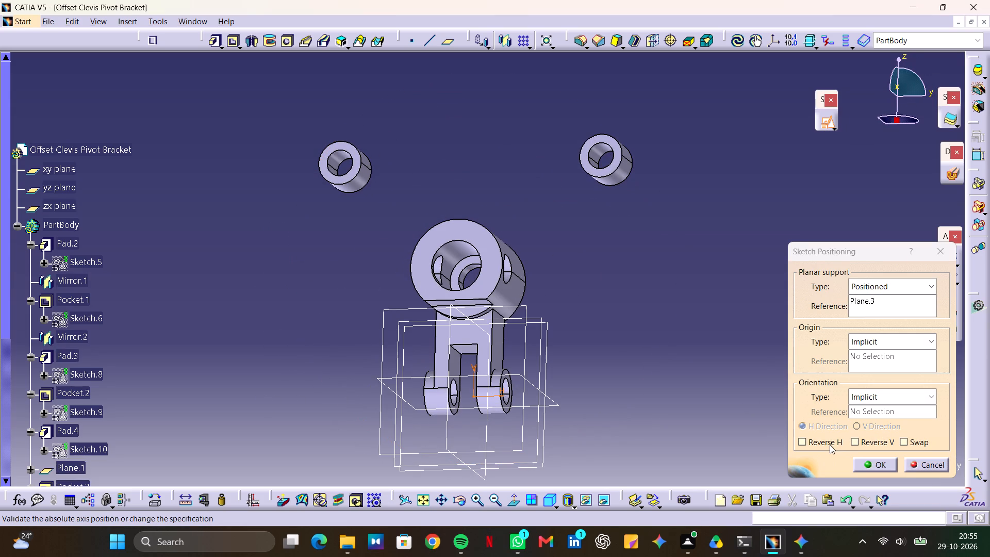
click(830, 445)
click(814, 440)
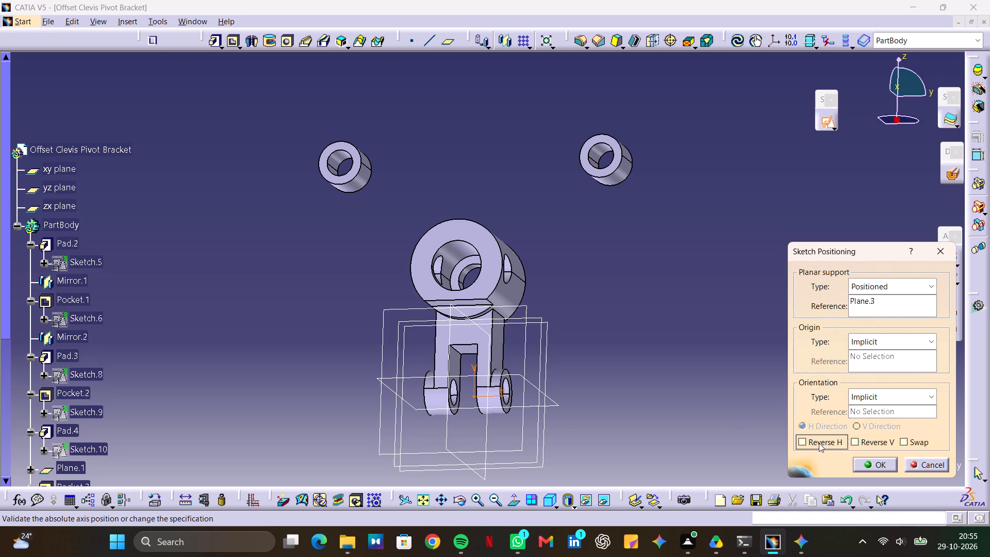
click(874, 463)
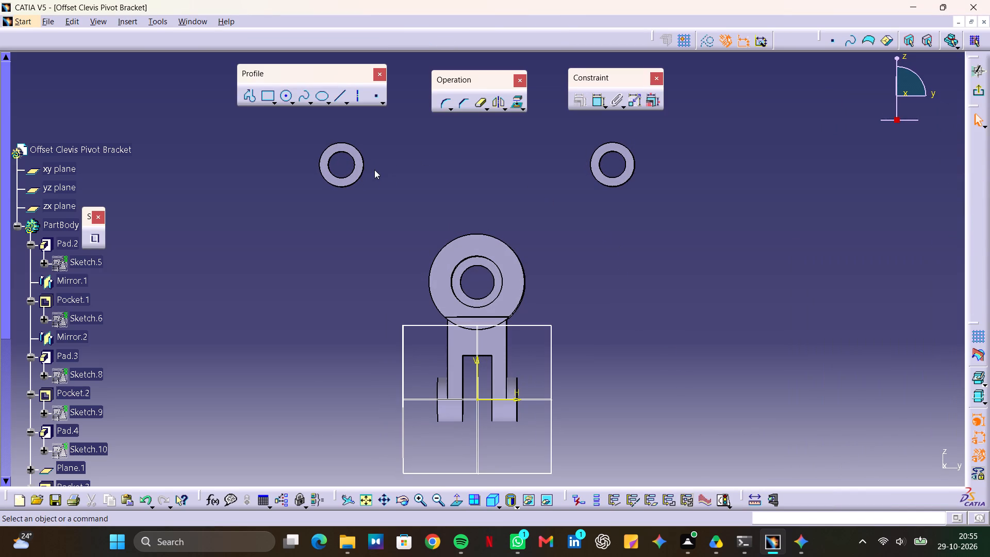
Project the outer circular edges of the two upper bosses and the large central cylinder into the sketch.
click(359, 178)
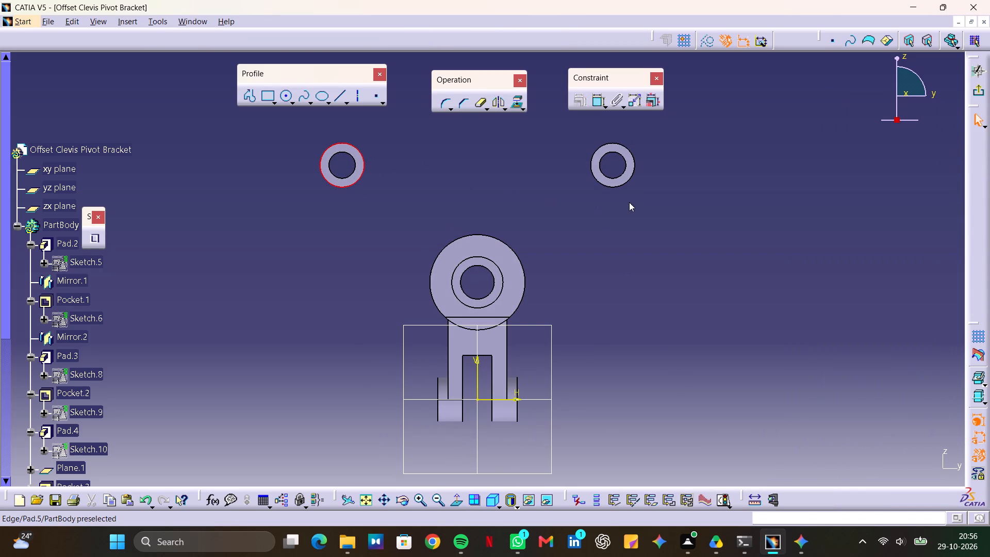
ctrl+click(624, 182)
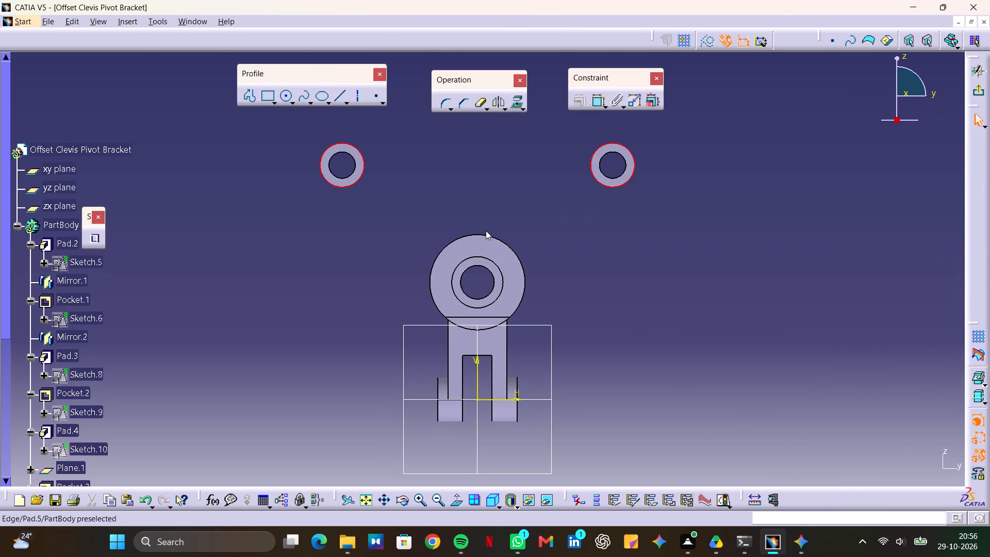
ctrl+click(487, 235)
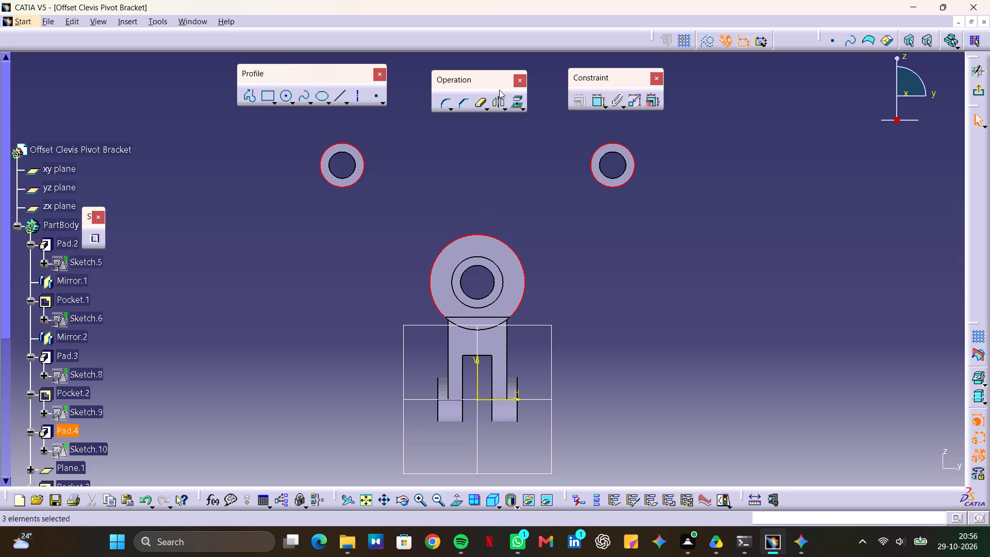
click(514, 99)
click(878, 466)
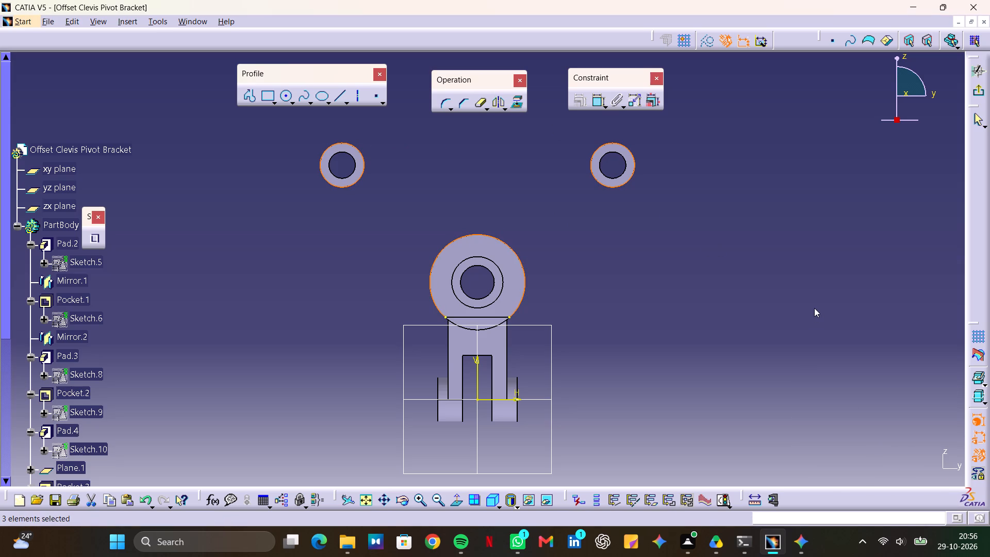
click(412, 191)
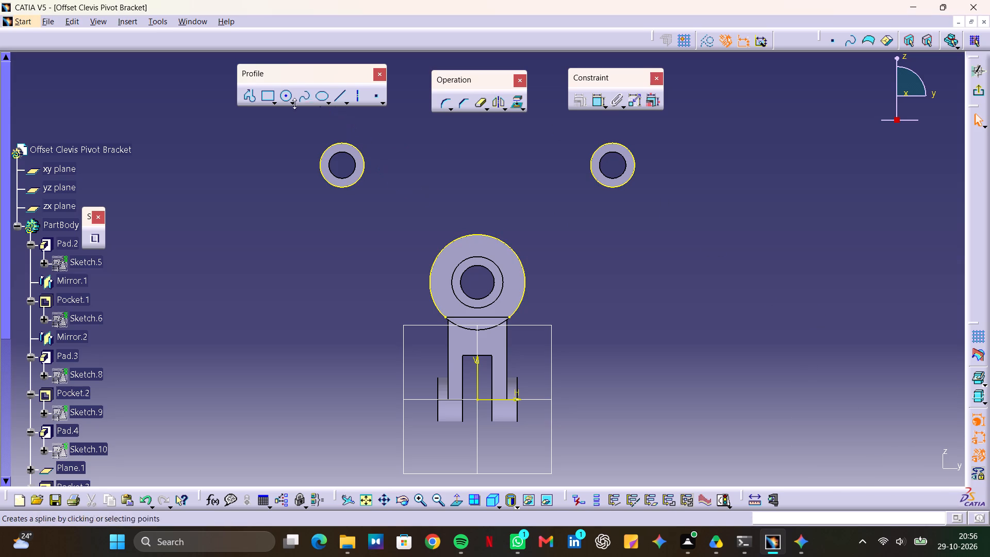
Draw bi-tangent lines joining the outer side of each upper boss circle to the corresponding side of the large central cylinder.
click(347, 102)
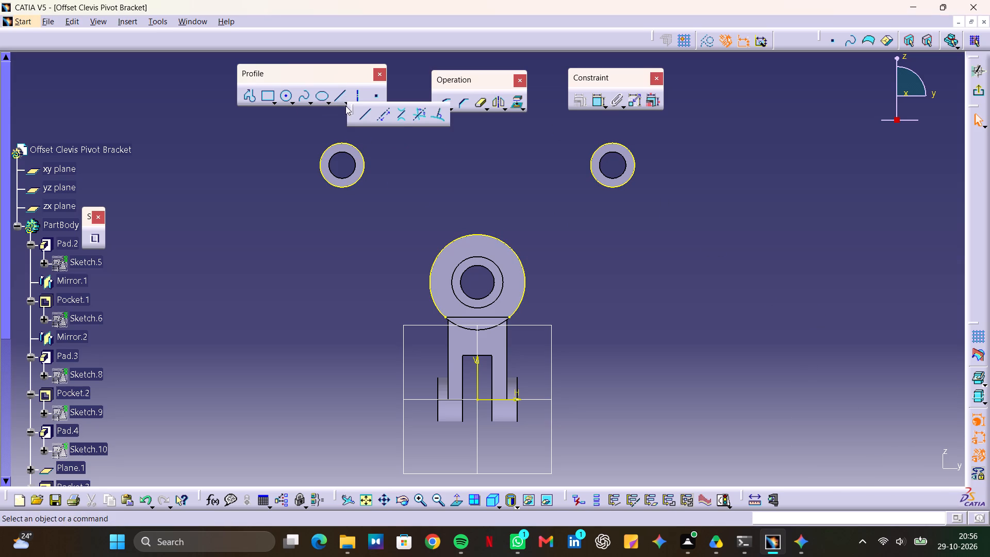
click(400, 119)
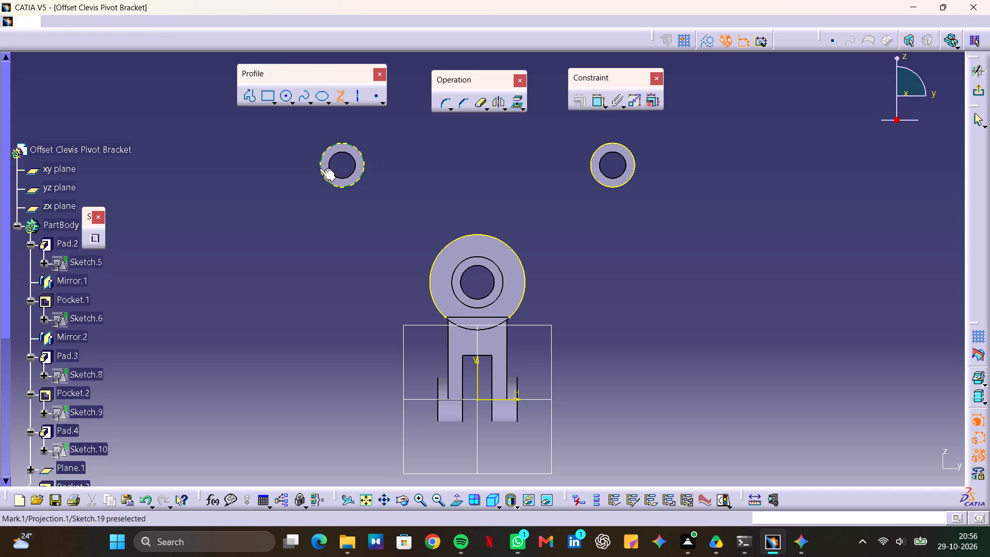
click(319, 168)
click(429, 281)
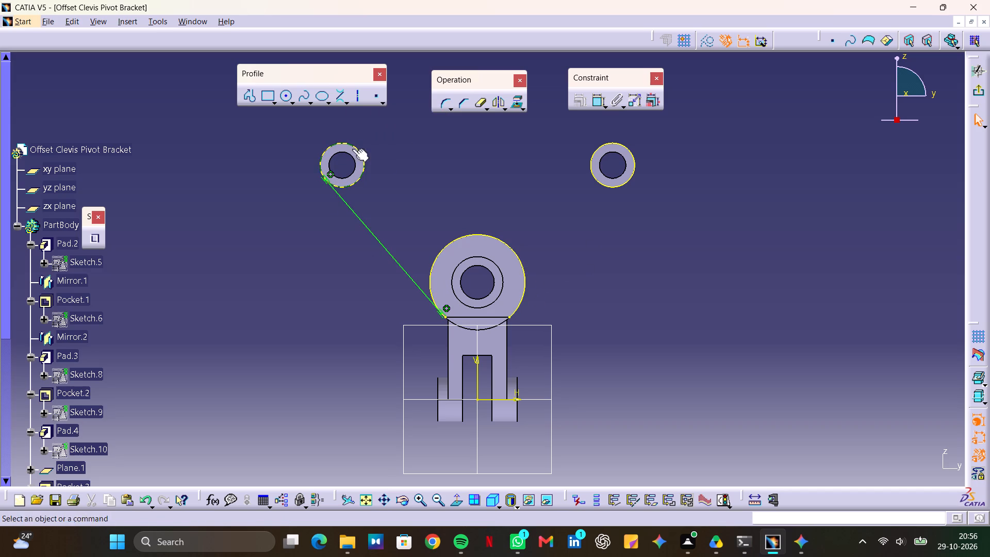
click(337, 95)
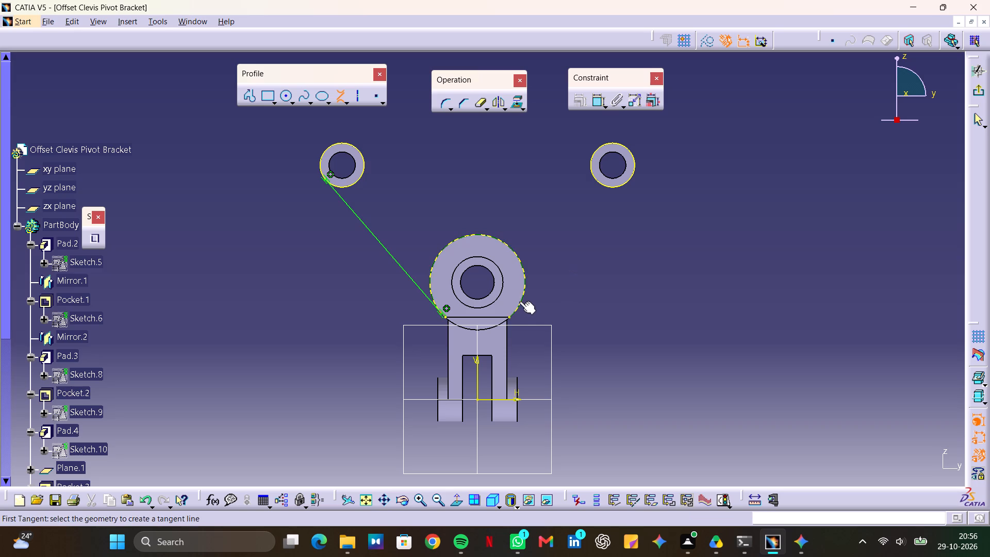
click(519, 301)
click(633, 174)
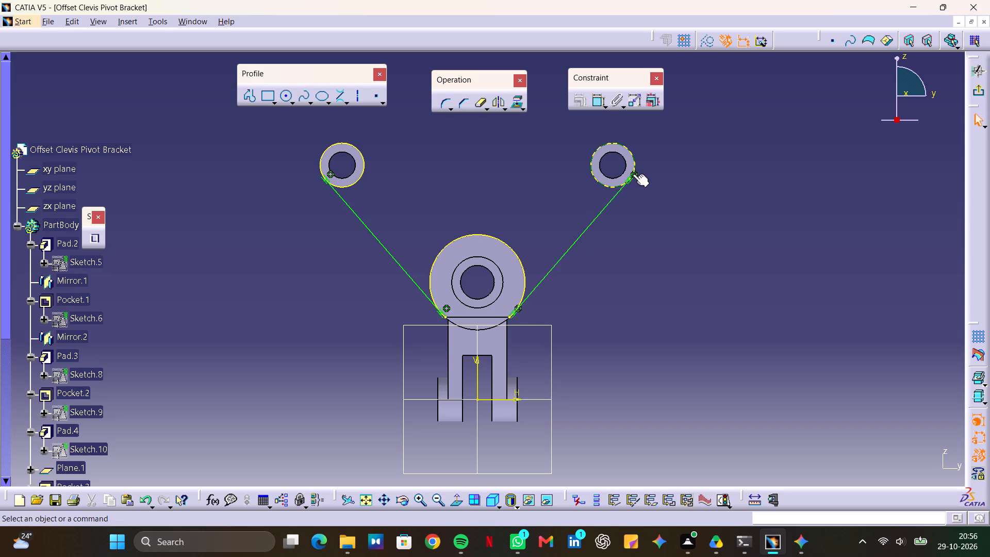
Draw a short line sloping inward from the inner edge of each upper boss, the left one about 32 mm long.
click(349, 104)
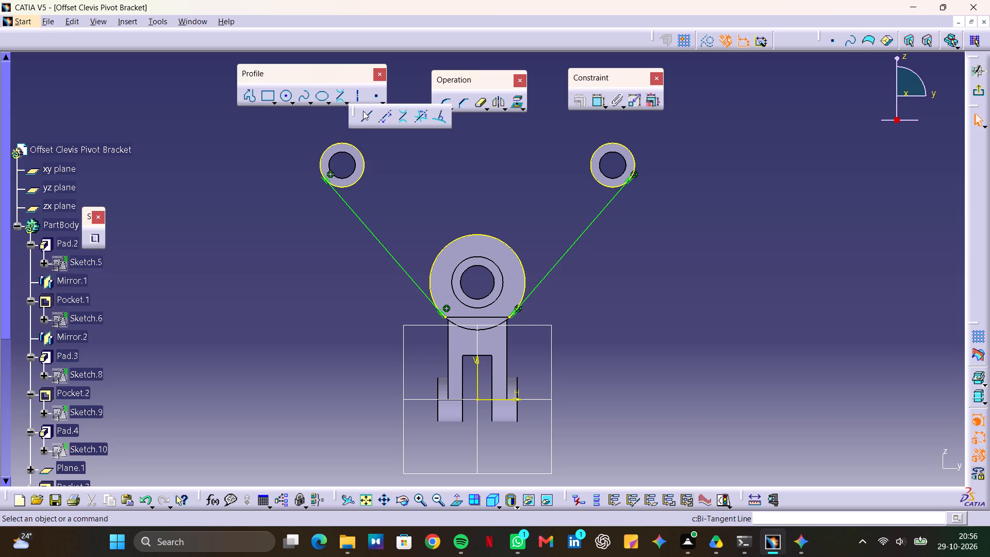
click(366, 117)
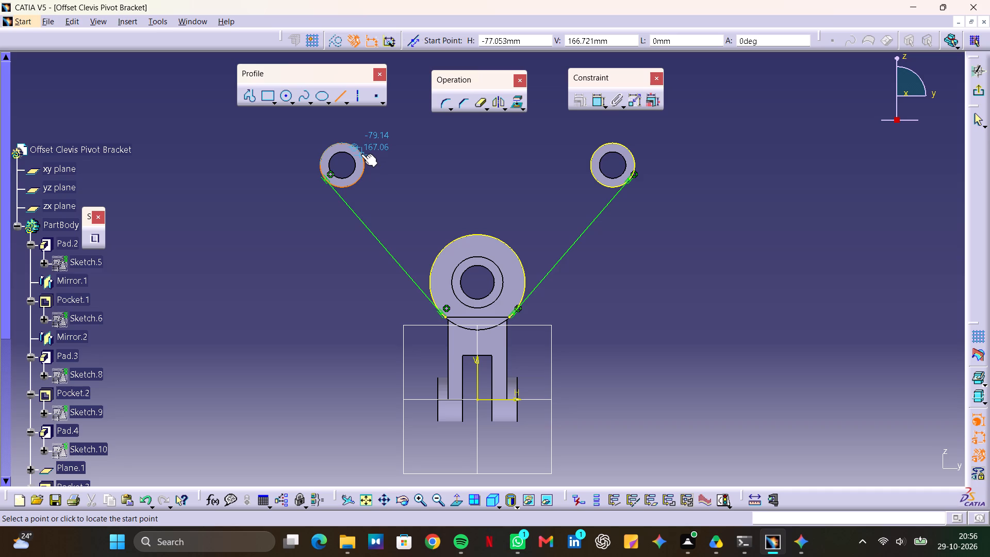
click(361, 154)
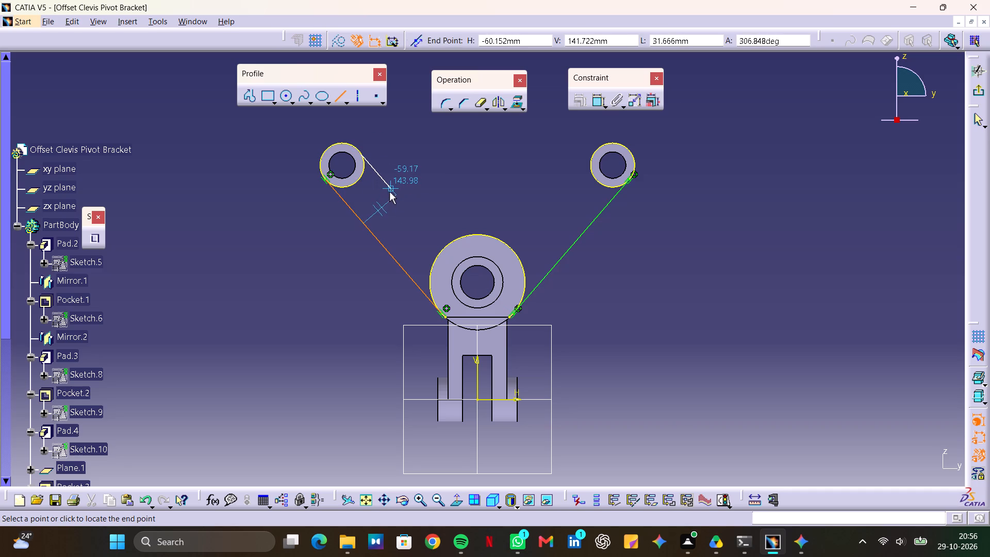
click(393, 191)
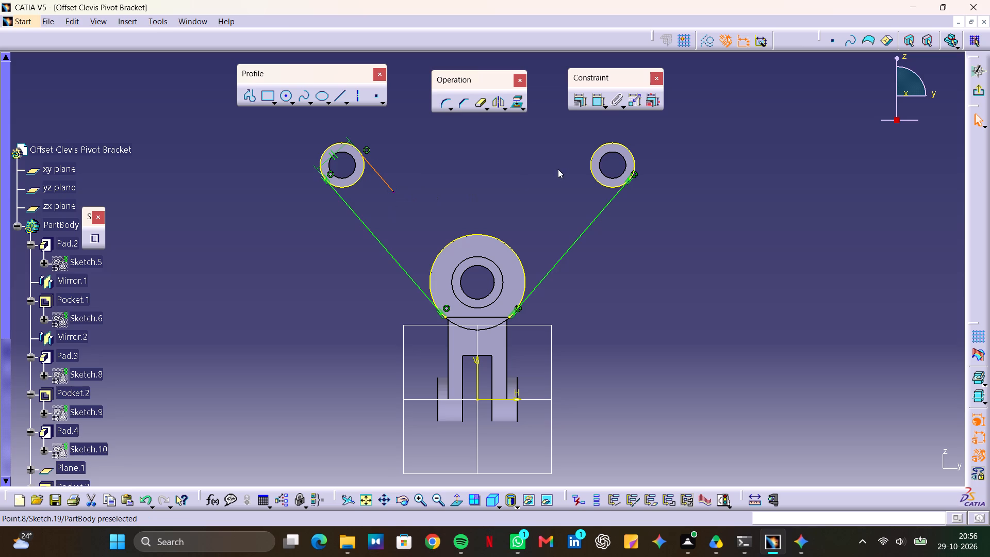
click(518, 152)
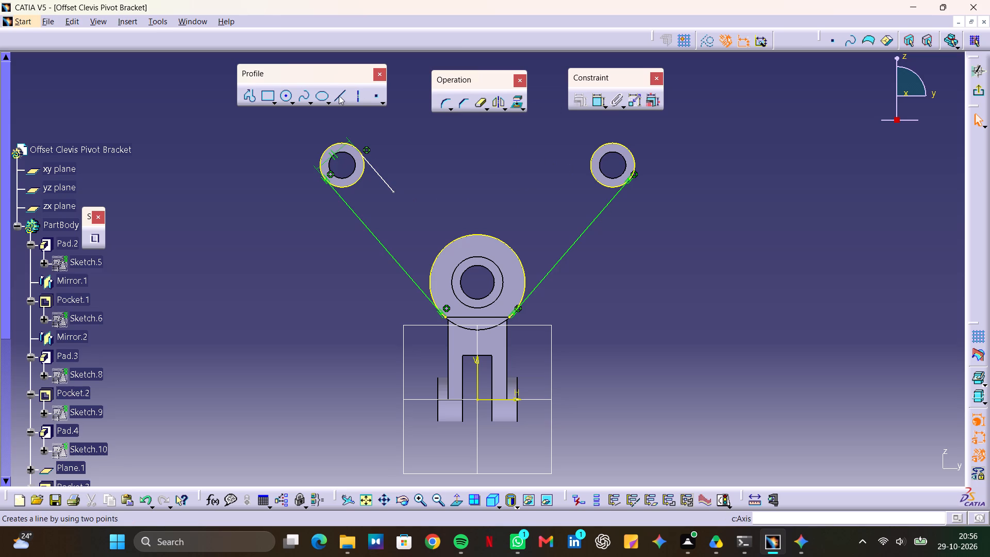
click(342, 96)
click(594, 151)
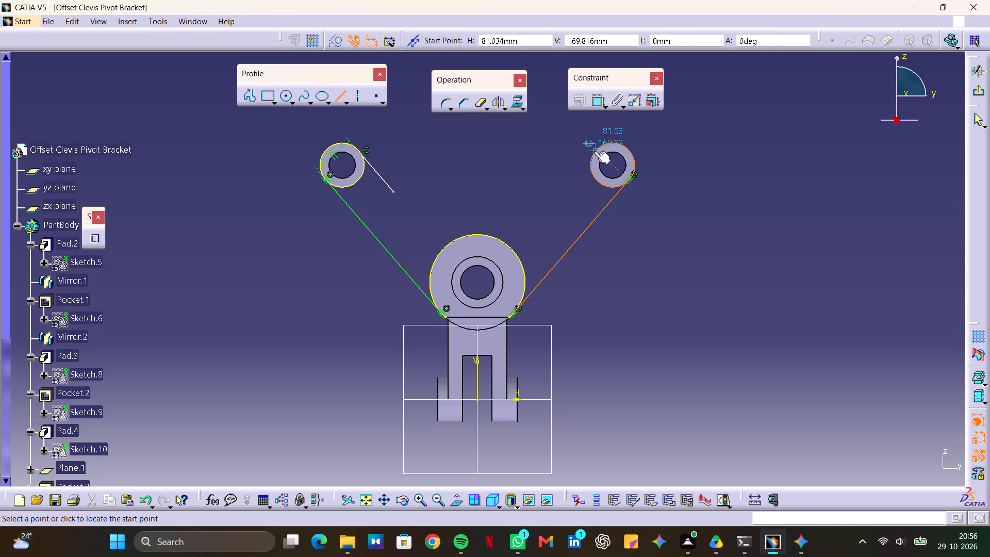
click(566, 186)
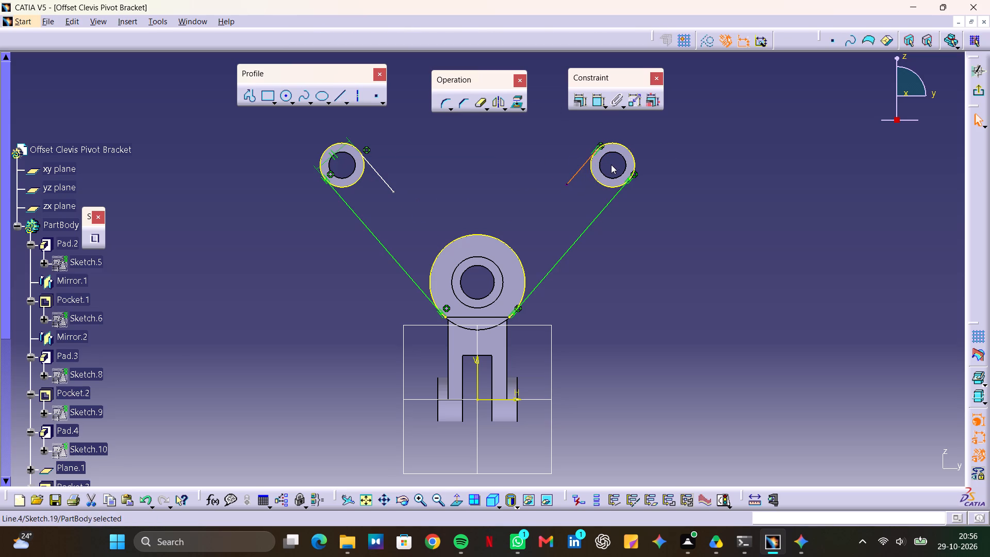
key(Escape)
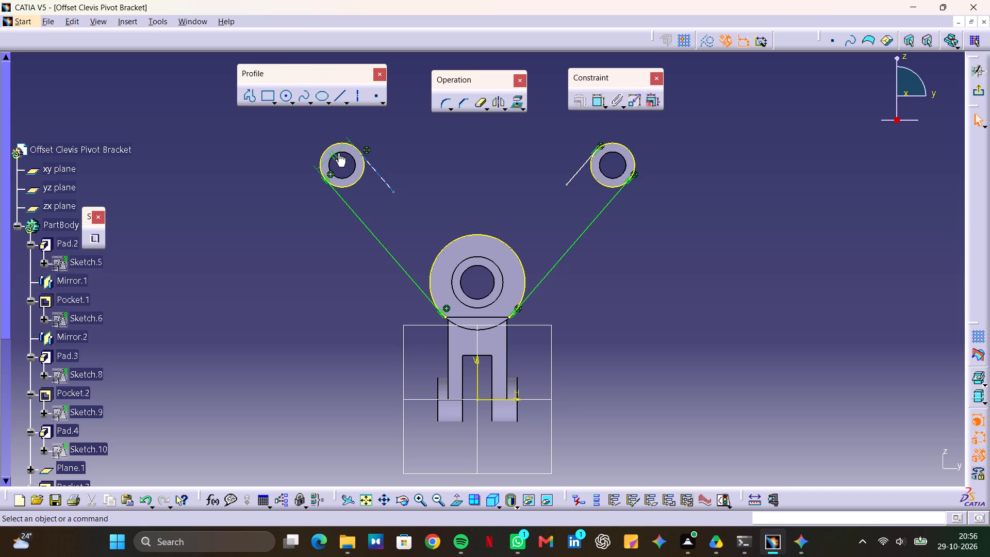
Delete the parallelism constraint between the left inner line and the left bi-tangent line.
click(336, 153)
key(Delete)
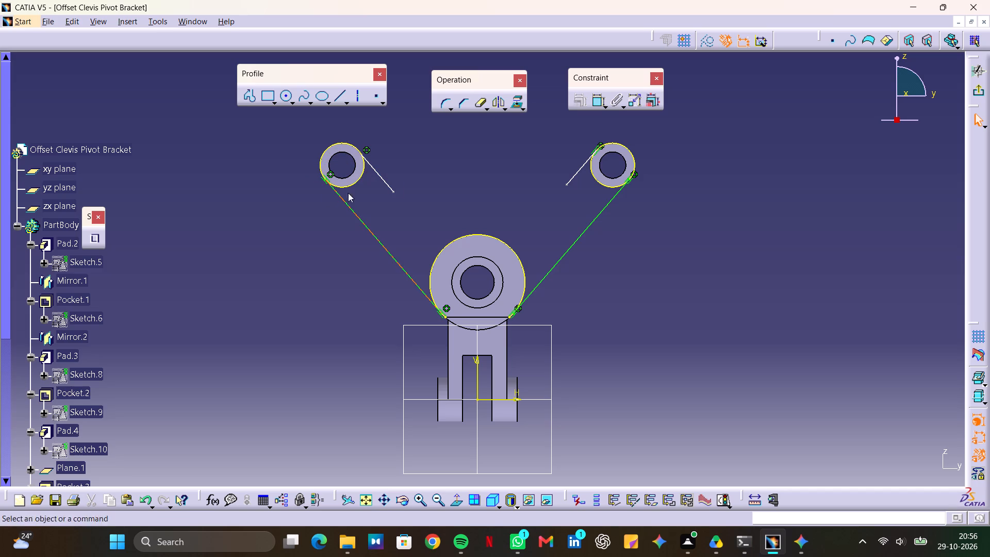
click(428, 166)
Constrain the left inner line tangent to the left boss circle and swing its free end toward the centre.
click(377, 176)
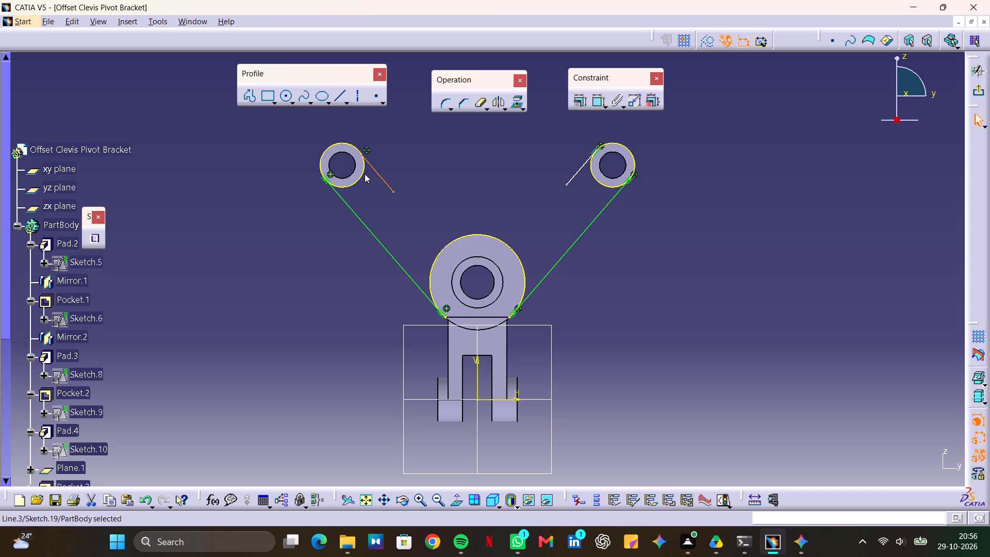
ctrl+click(364, 172)
click(576, 98)
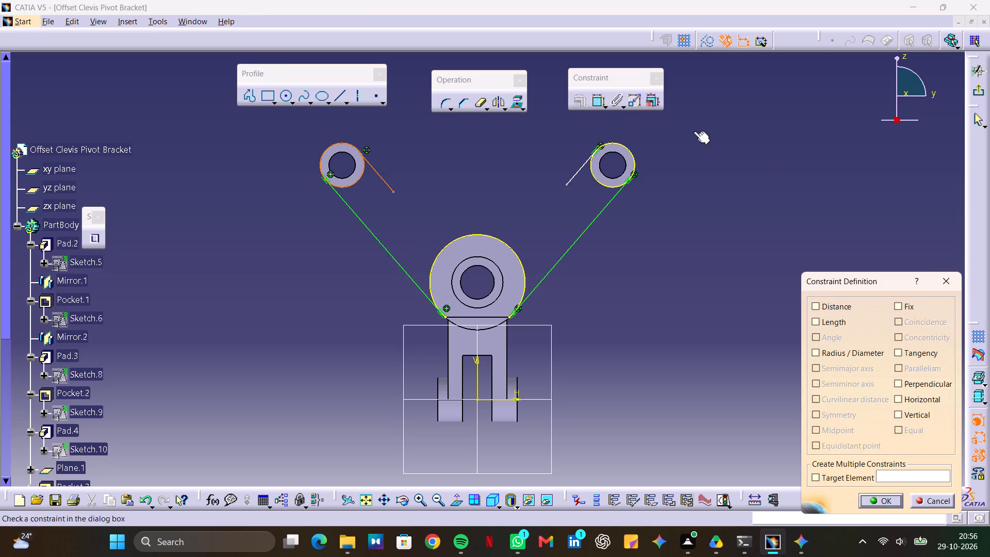
click(926, 353)
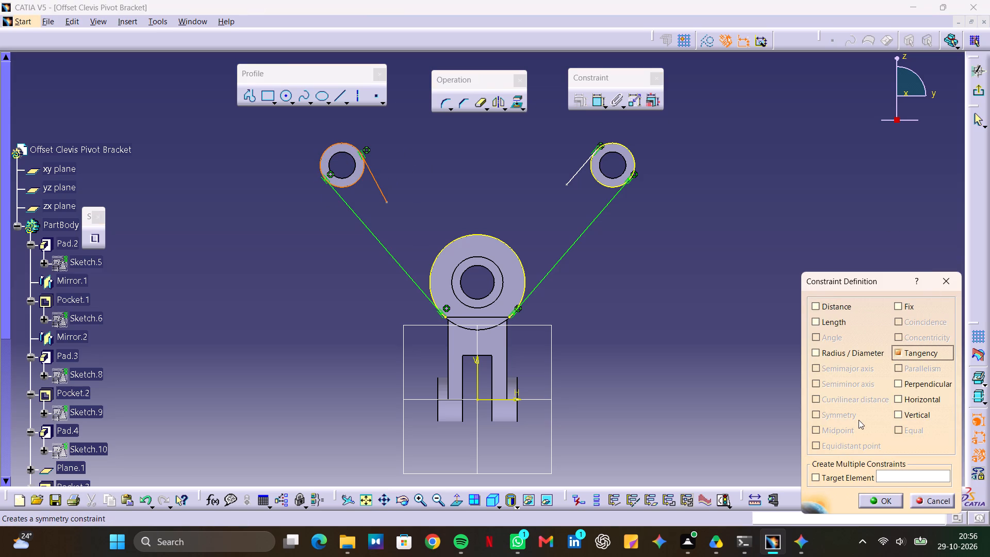
click(894, 504)
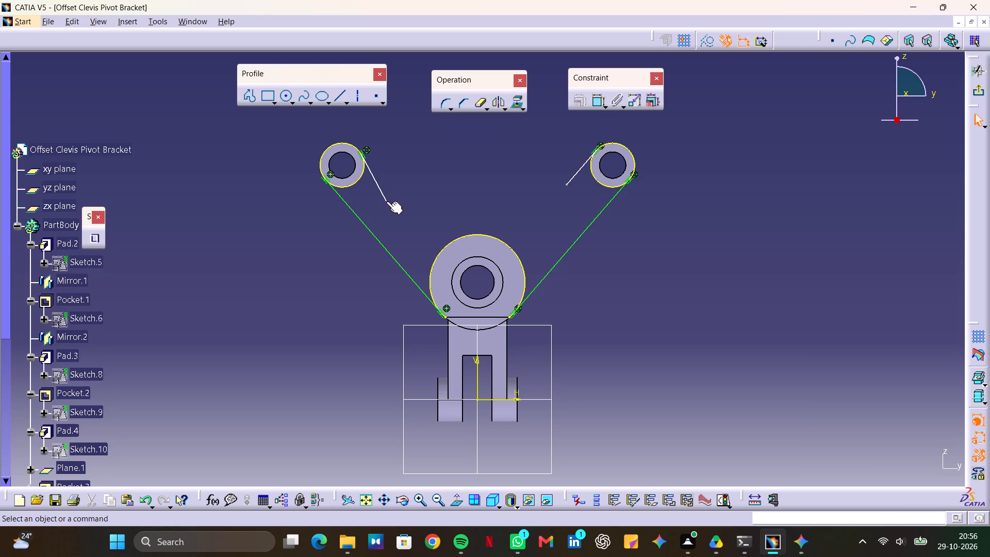
drag(386, 201, 399, 194)
click(471, 176)
Constrain the left inner line parallel to the left bi-tangent line.
click(388, 179)
click(387, 183)
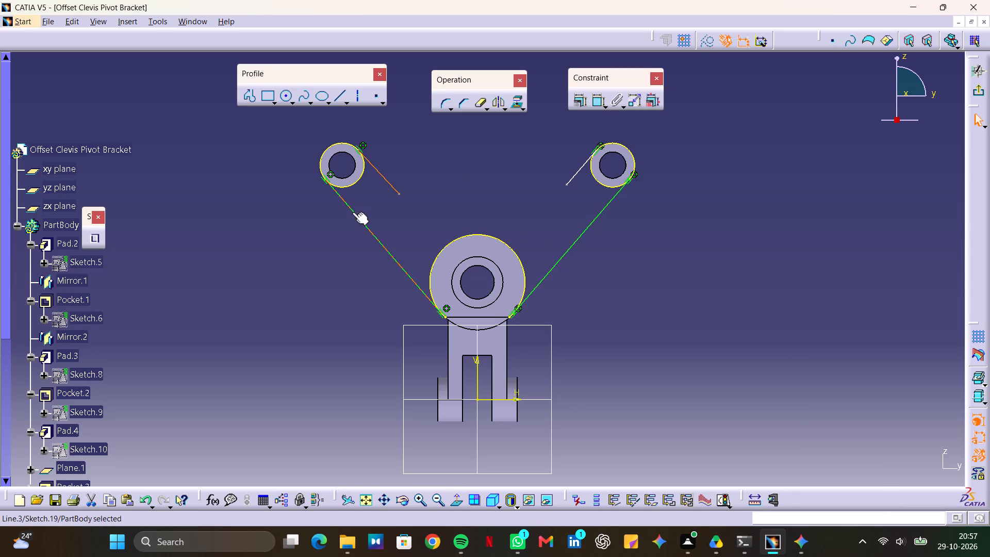
ctrl+click(352, 213)
click(573, 101)
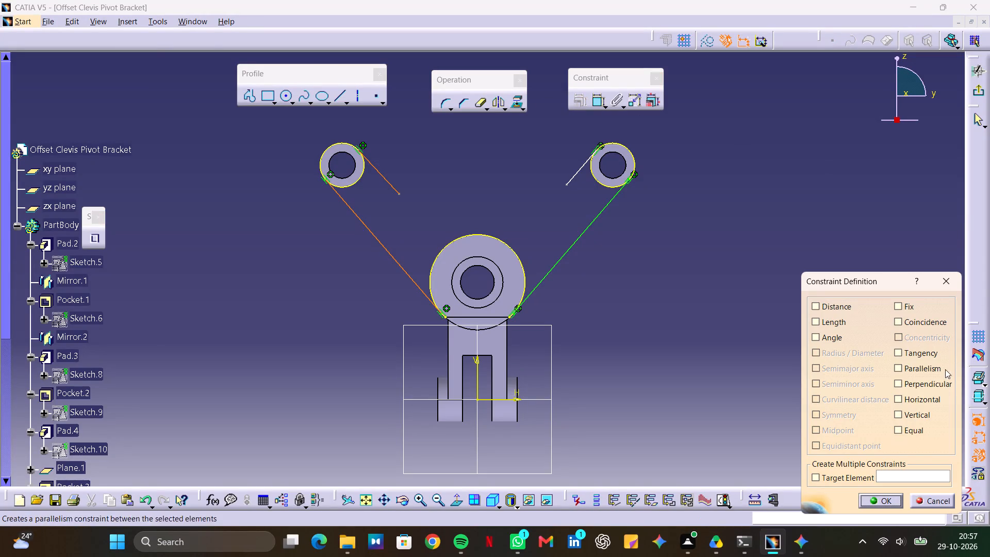
click(926, 368)
click(871, 503)
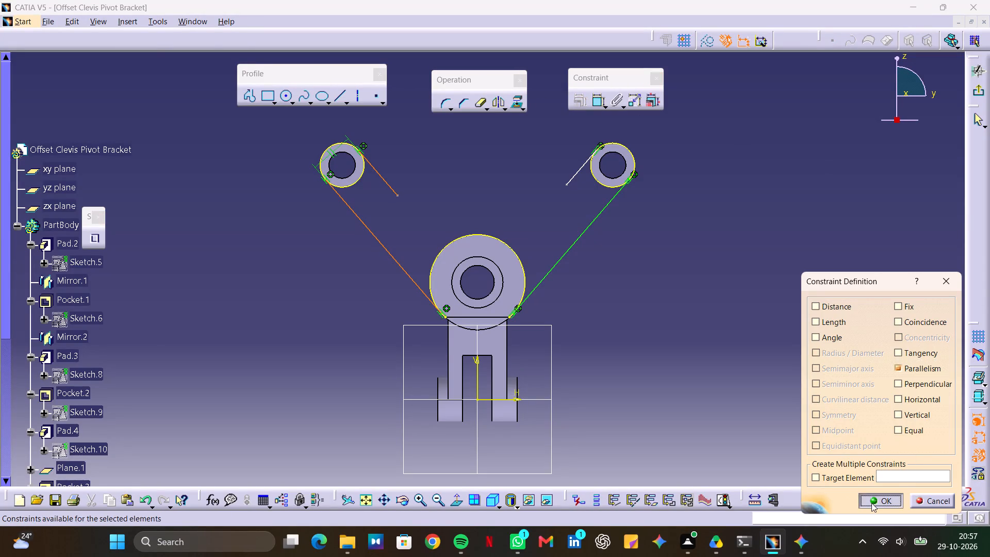
click(733, 248)
Constrain the right inner line parallel to the right bi-tangent line.
click(579, 175)
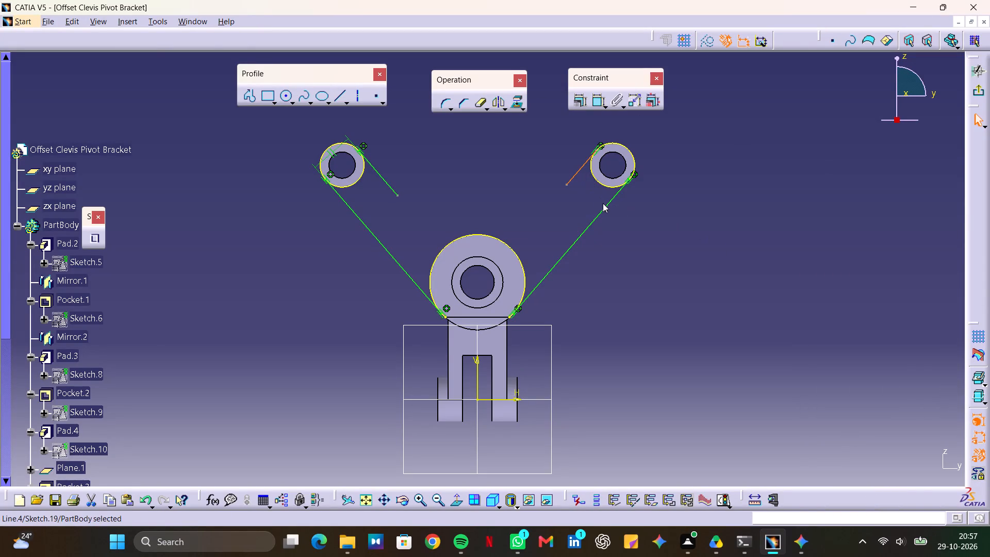
ctrl+click(605, 206)
click(579, 101)
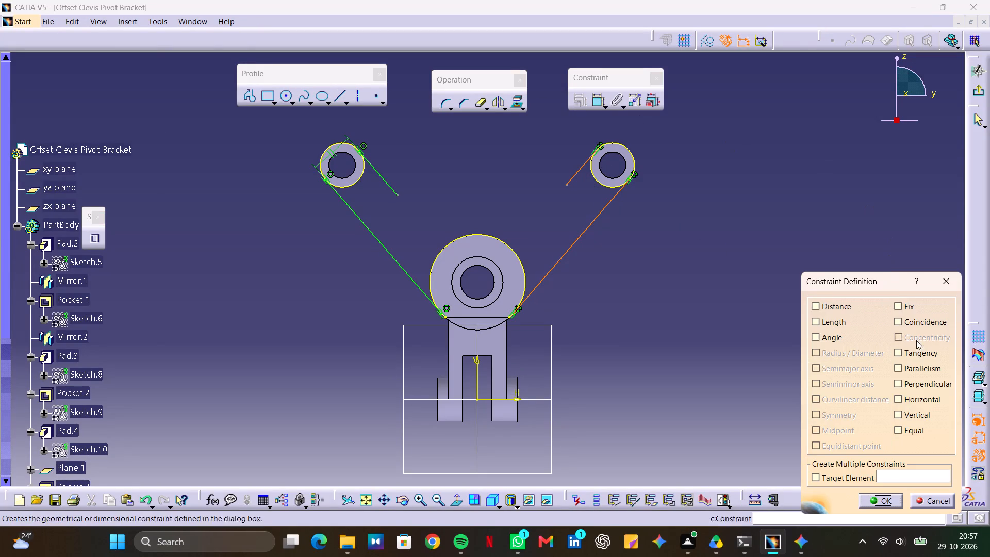
click(927, 366)
click(878, 501)
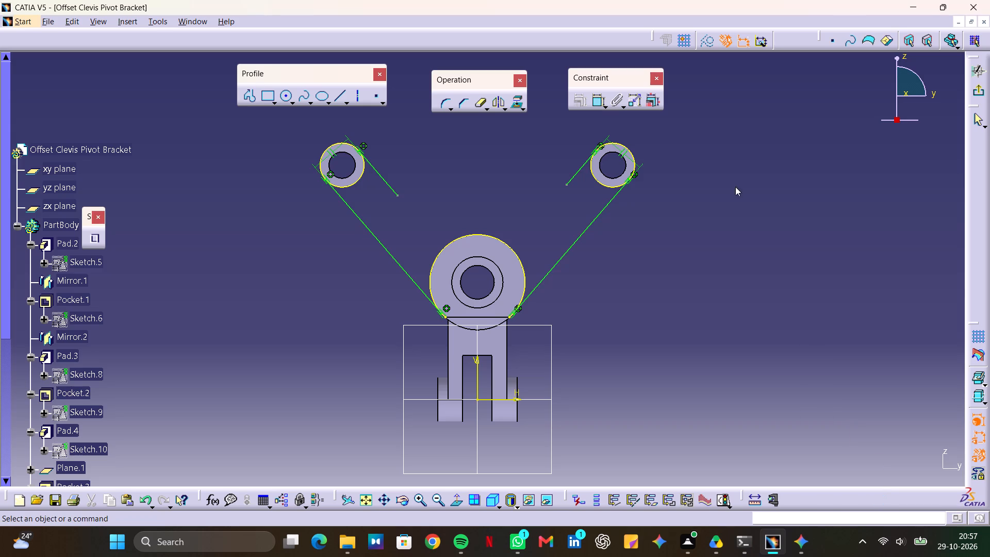
click(722, 169)
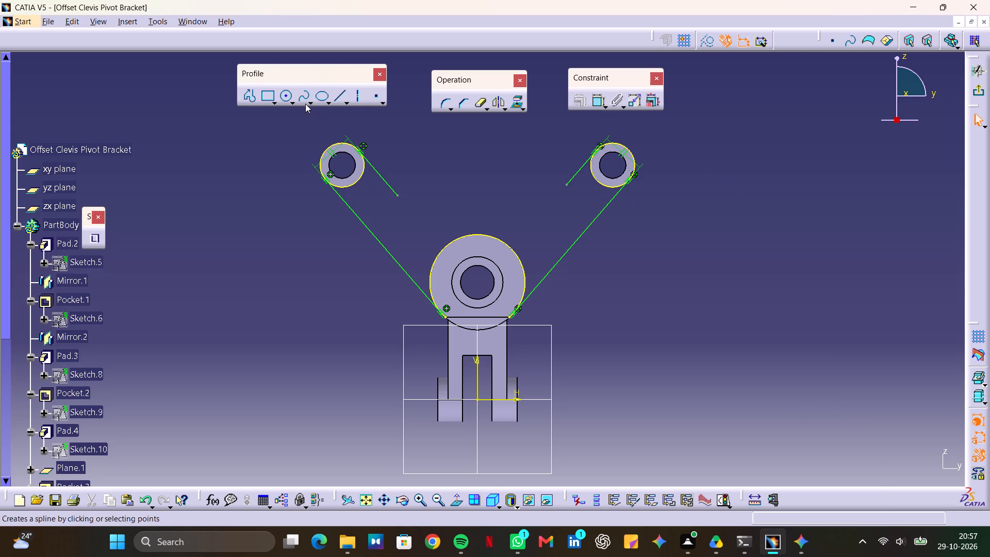
Draw an upward-bulging three-point arc of about 176 mm radius between the free ends of the two inner lines.
click(289, 99)
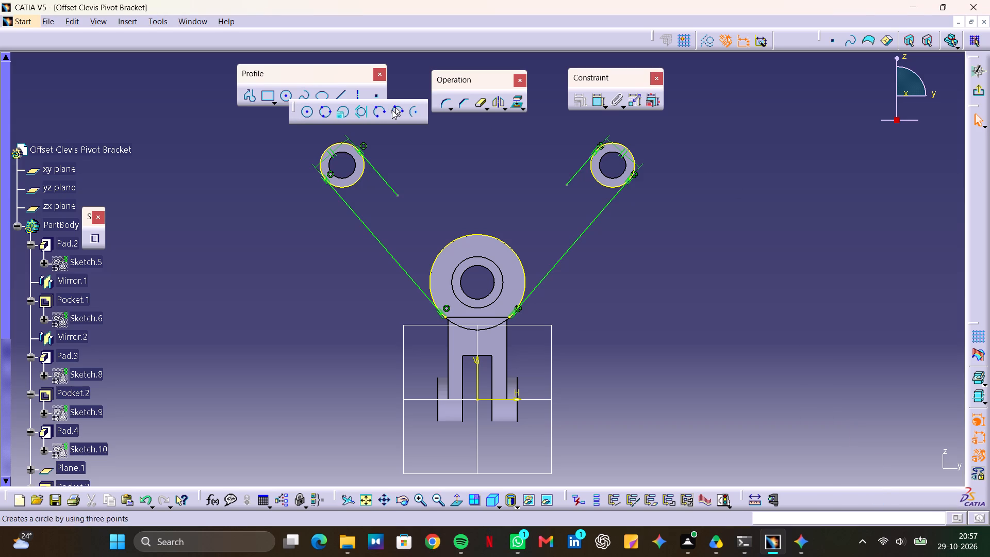
click(397, 110)
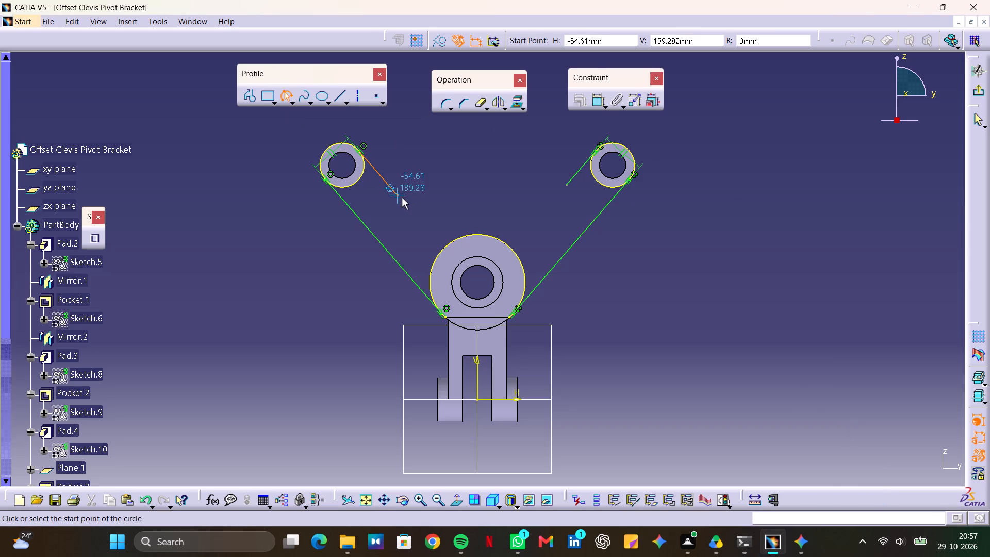
click(402, 198)
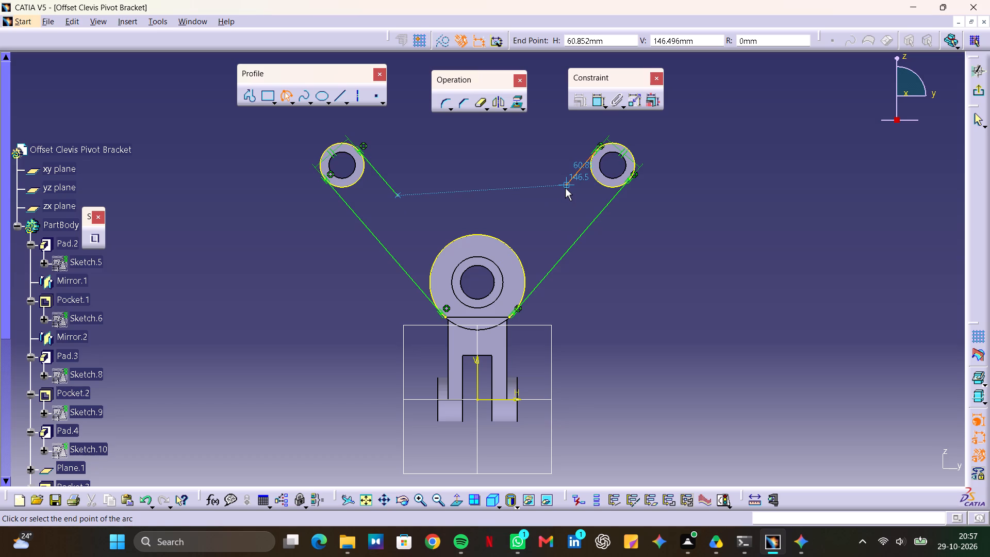
click(565, 189)
click(502, 174)
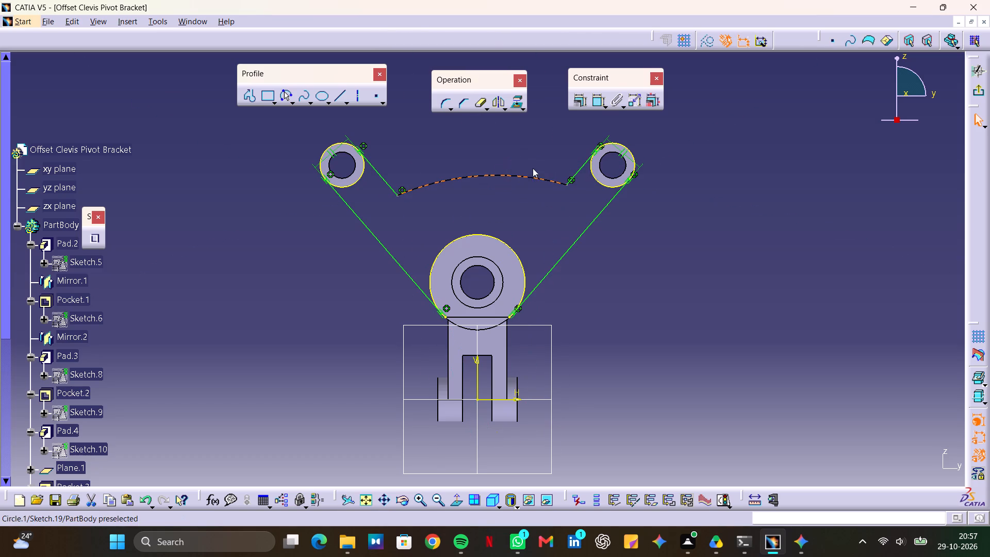
Dimension the connecting arc's radius and set it to 68 mm.
click(596, 101)
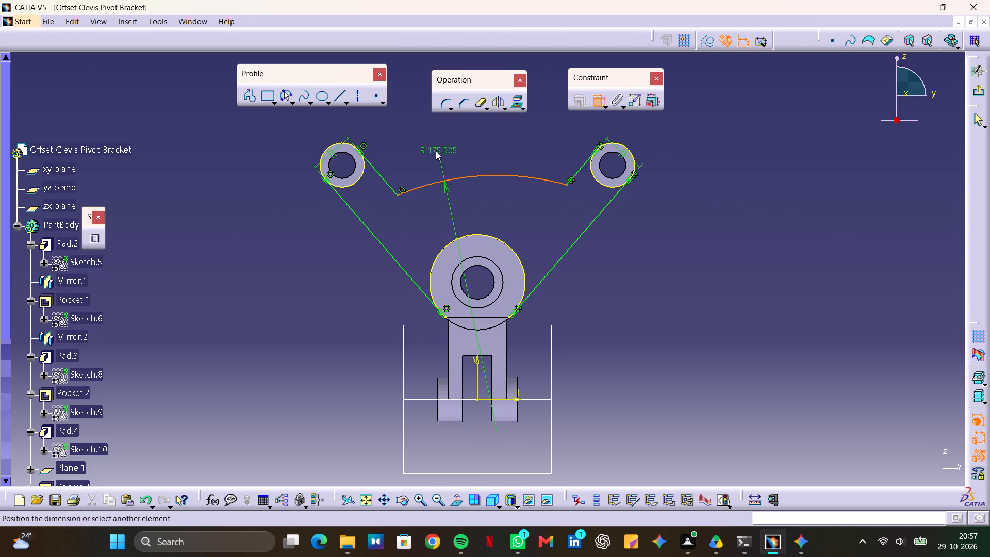
click(435, 151)
double_click(436, 143)
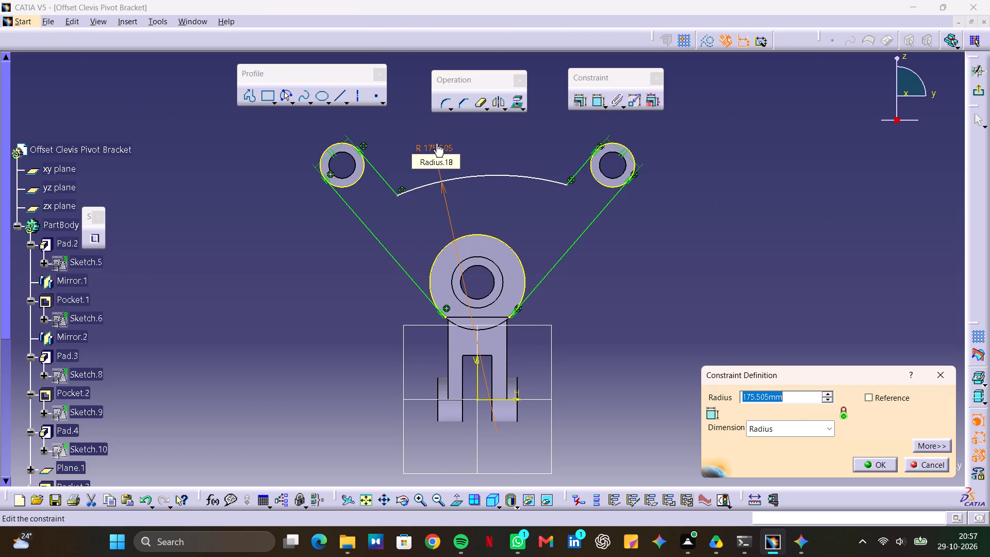
text(68)
key(Return)
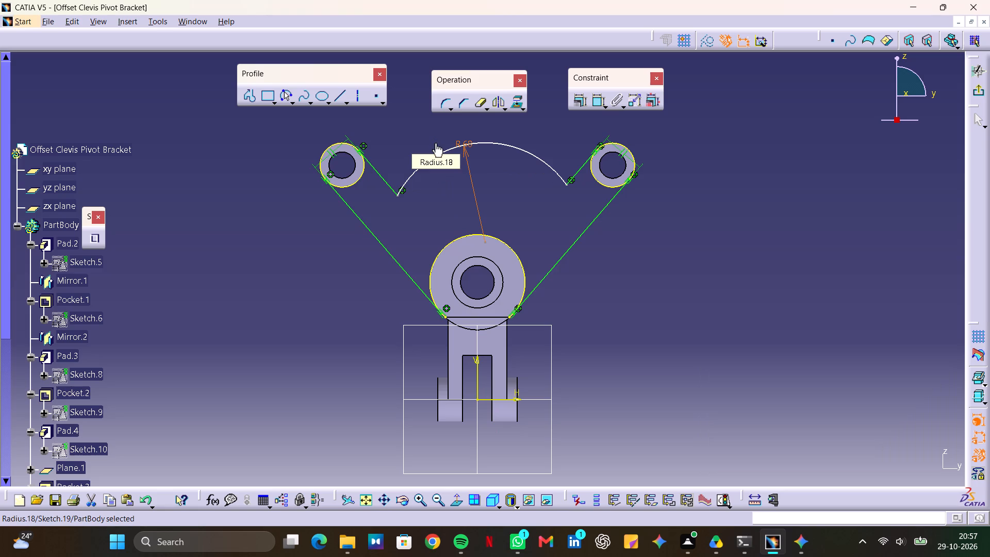
click(703, 222)
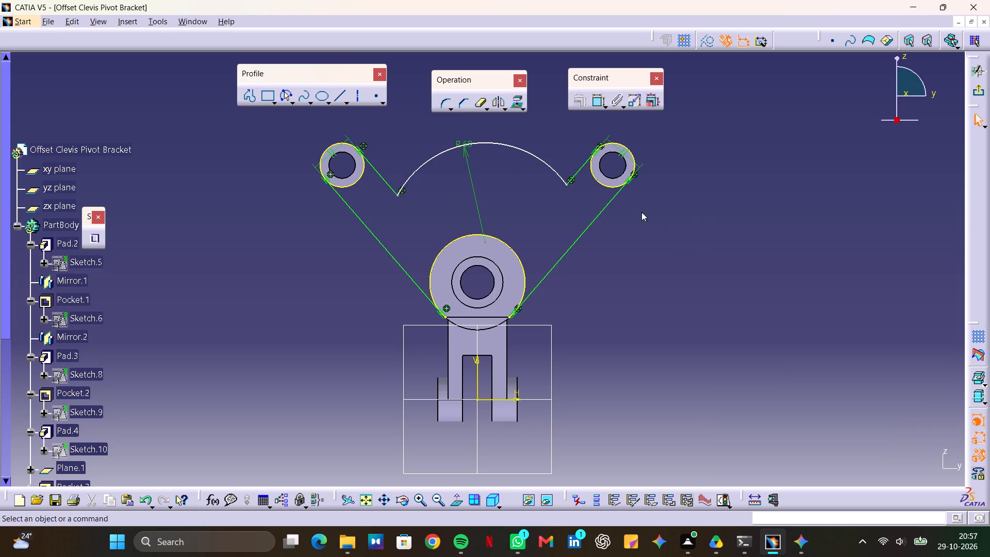
Move the 68 mm arc downward so its crest lies closer to the central cylinder.
drag(489, 144, 490, 169)
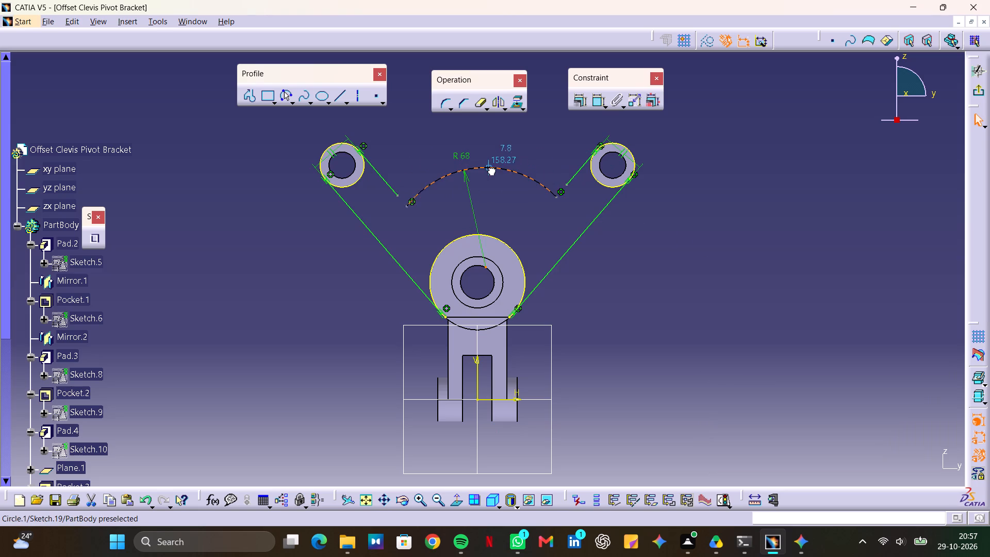
drag(490, 169, 492, 181)
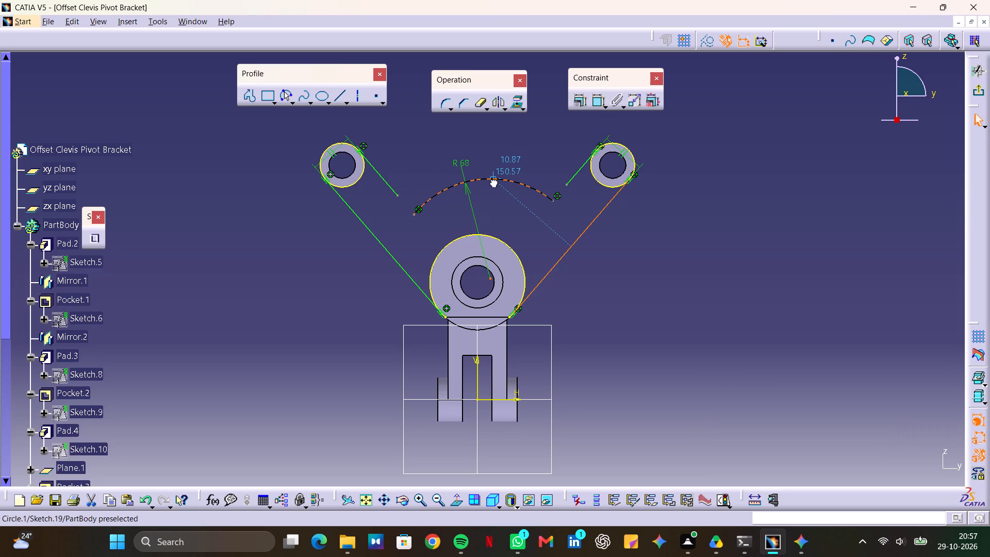
drag(492, 181, 495, 171)
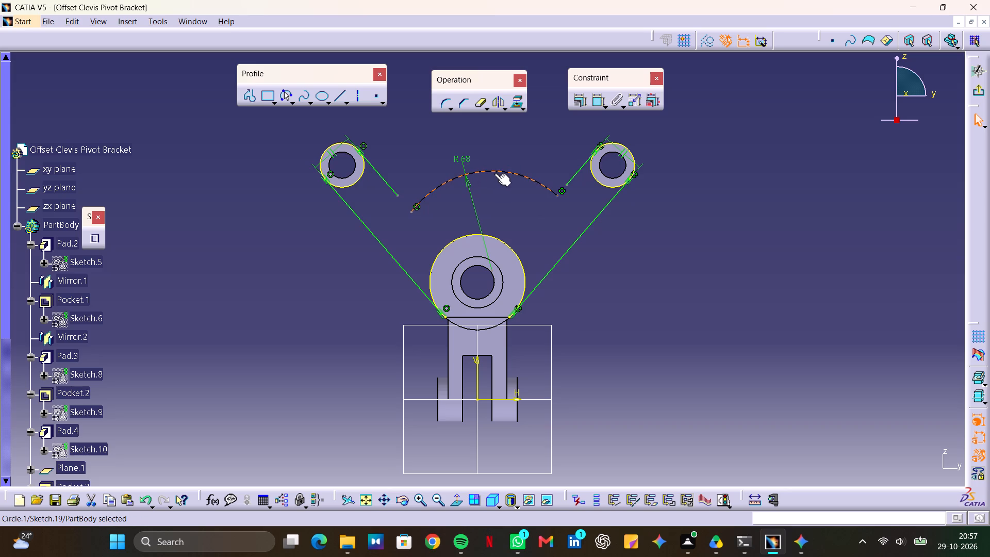
click(724, 194)
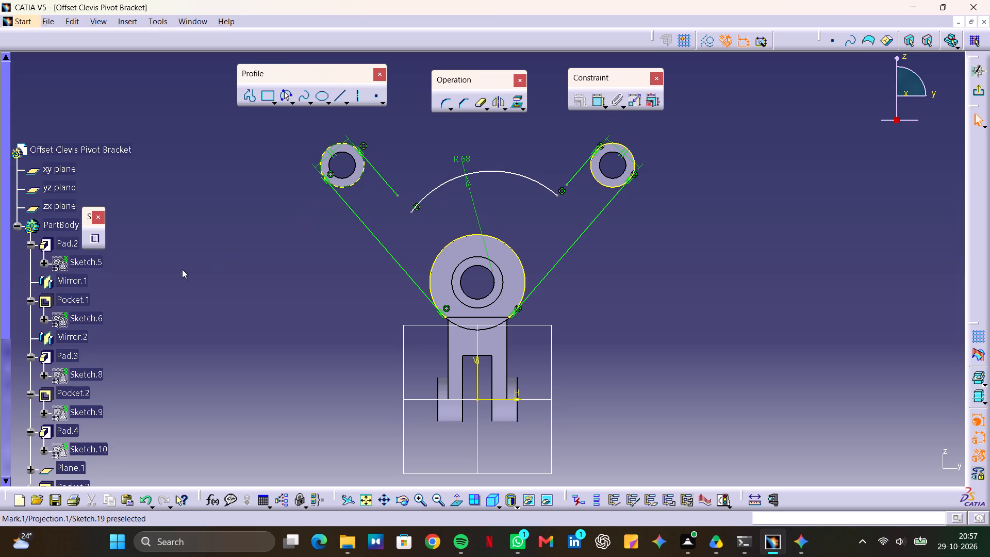
Open Sketch.18 under Pad.5 and delete the 160 mm height dimension of the upper bosses.
scroll(71, 405, down, 4)
scroll(87, 463, down, 4)
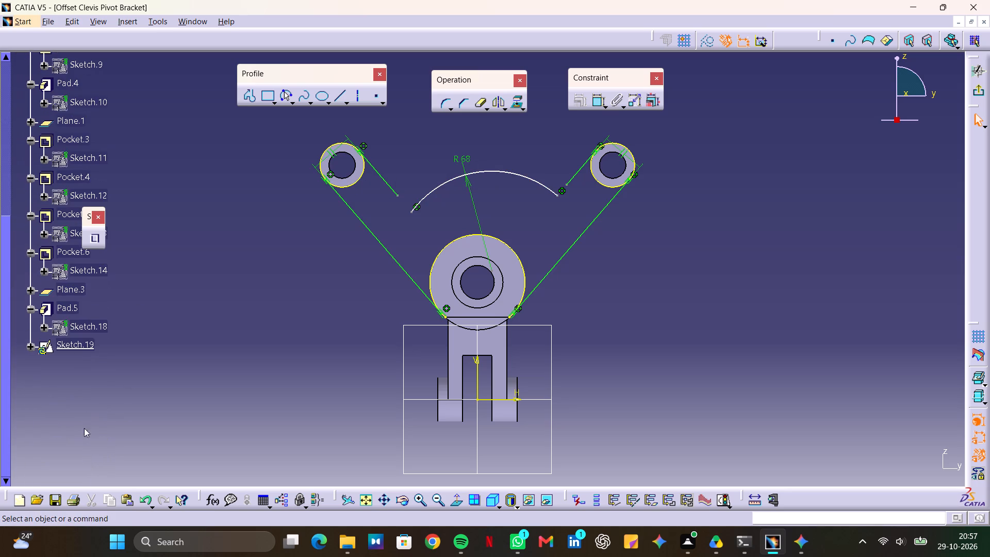
double_click(80, 322)
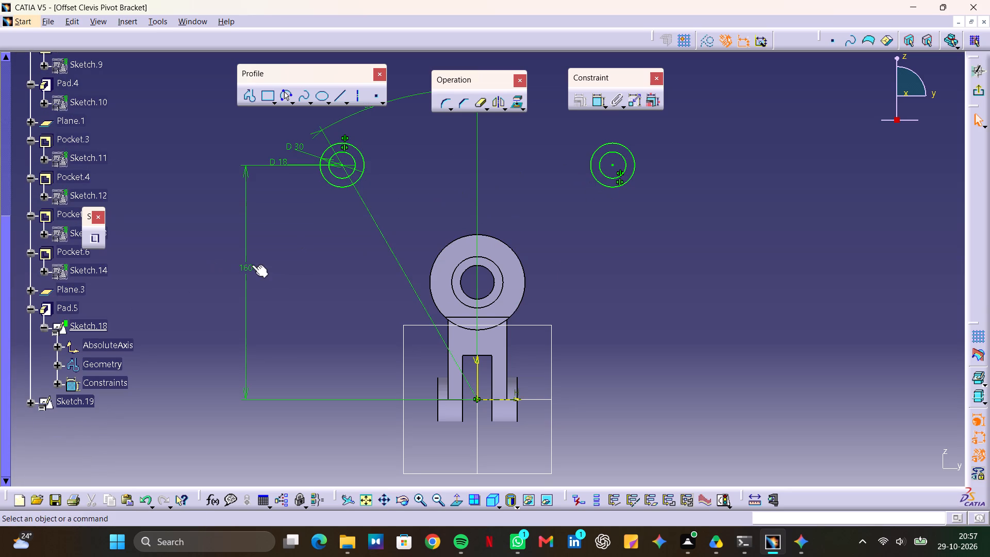
click(252, 265)
key(Delete)
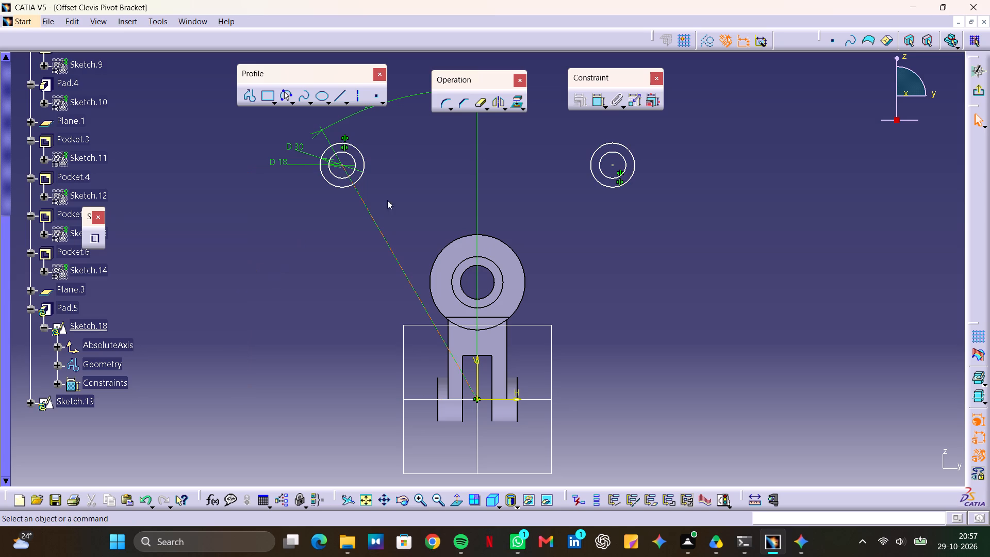
Draw an upper arc of about 107 mm radius centred on the central cylinder's bore, spanning past both bosses.
click(290, 100)
click(292, 100)
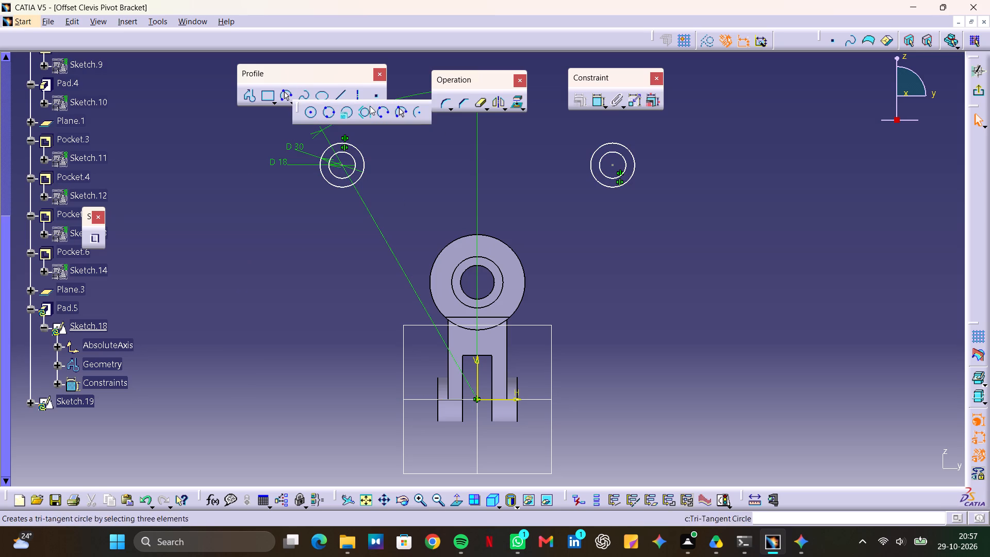
click(417, 112)
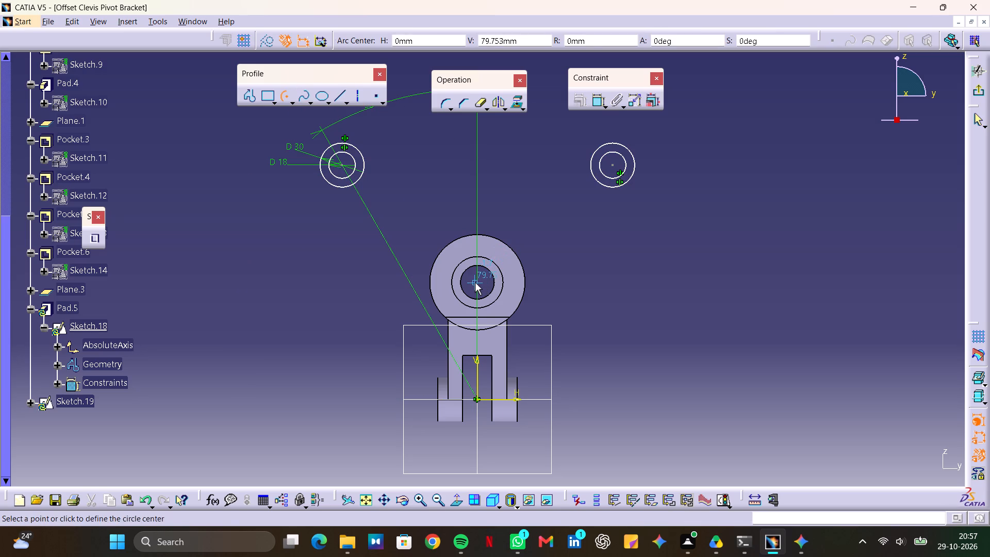
click(479, 281)
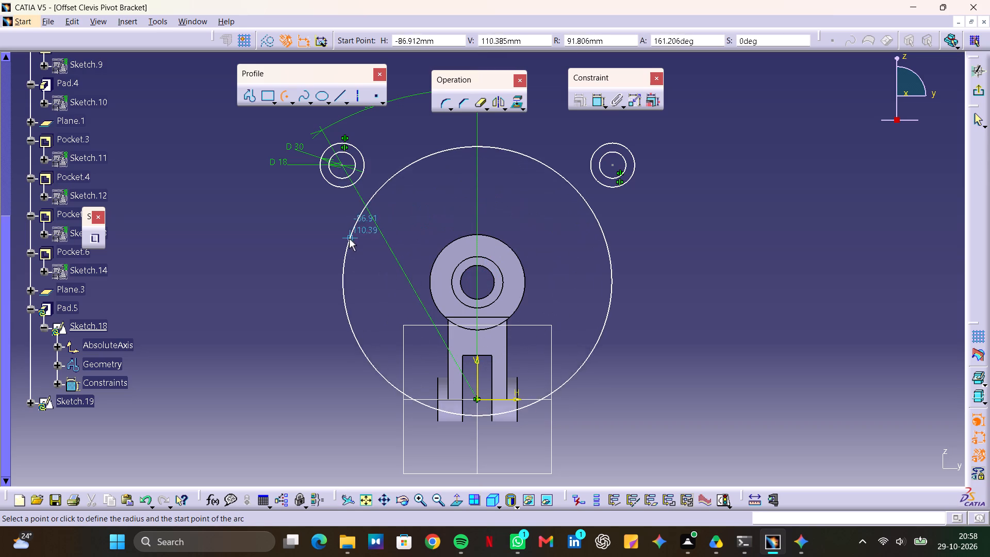
click(321, 302)
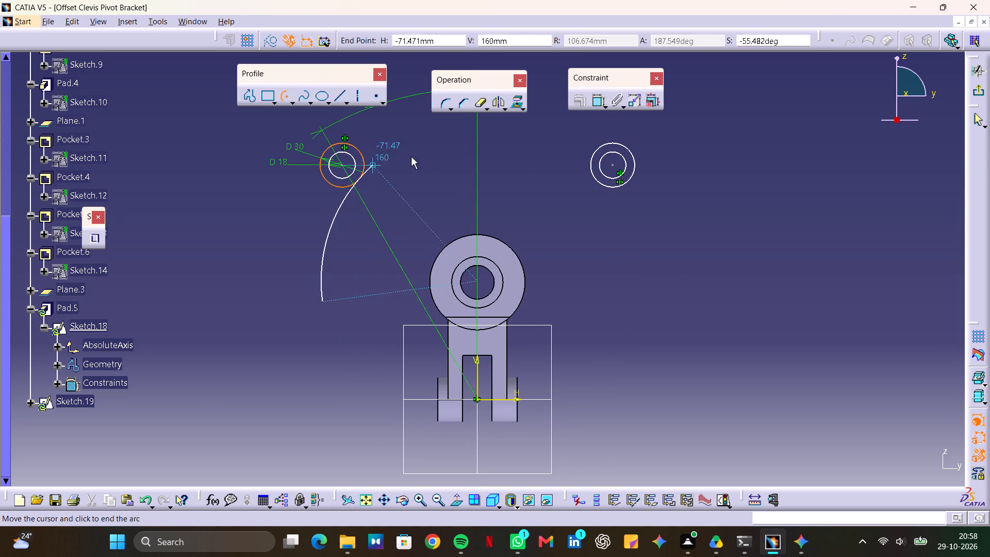
click(634, 289)
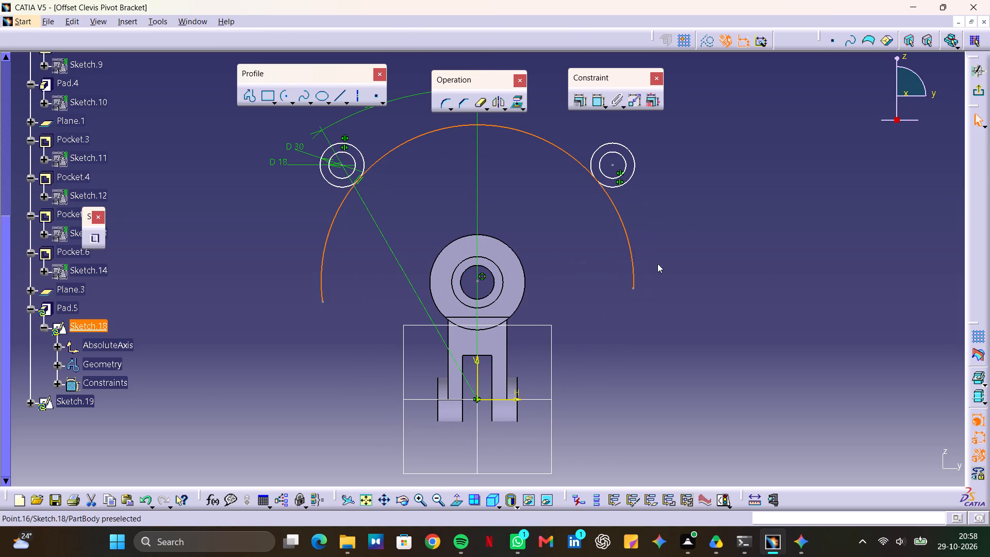
Dimension the new arc's radius and set it to 90 mm.
click(593, 102)
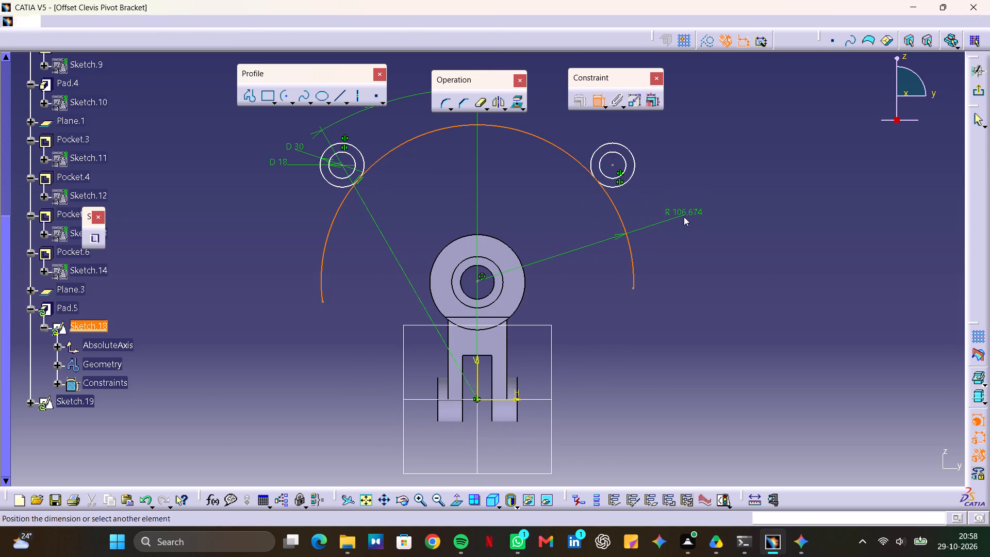
click(684, 217)
double_click(686, 212)
text(90)
key(Return)
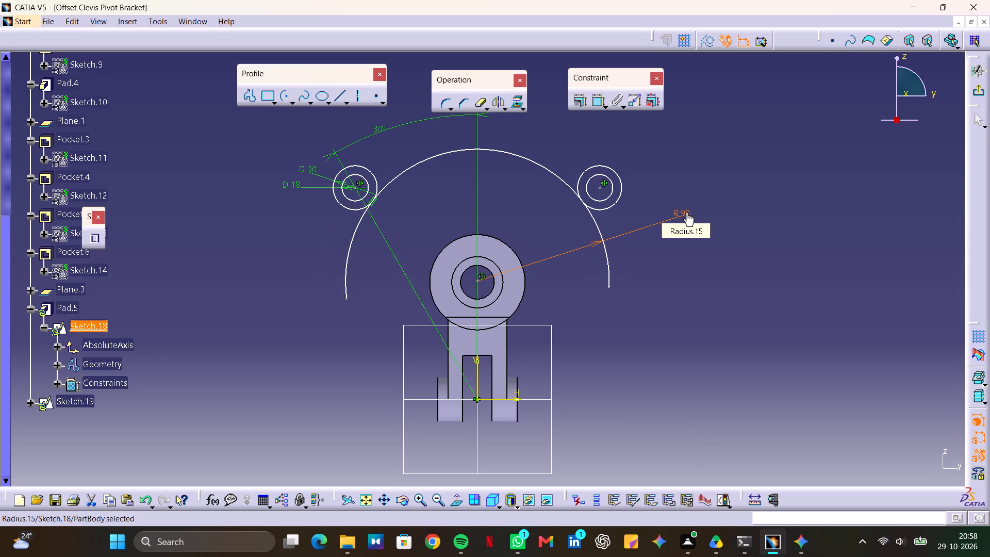
click(724, 161)
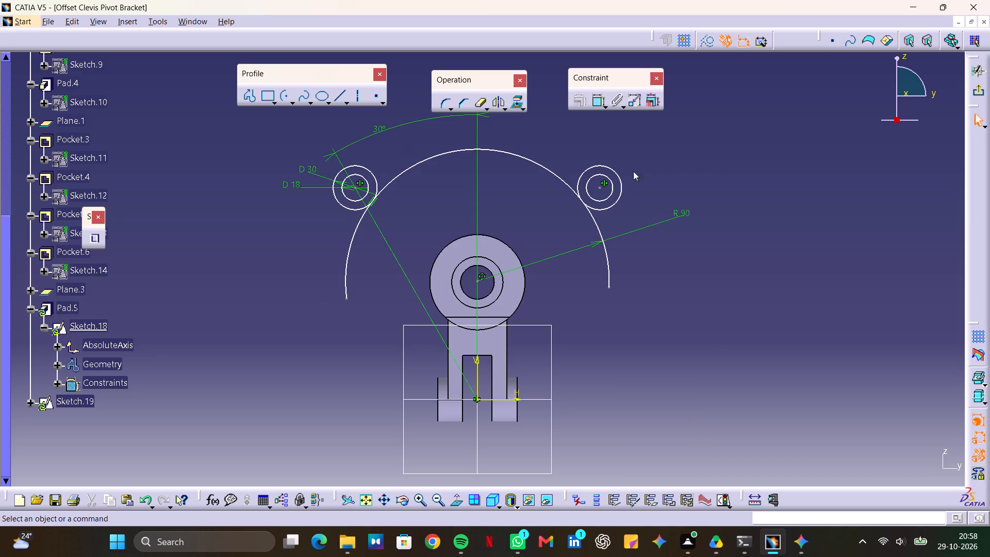
Delete the constraint tying the 90 mm arc to the left boss's outer circle.
click(376, 201)
key(Delete)
Dimension the arc centre's height above the horizontal axis and set it to 80 mm.
click(598, 101)
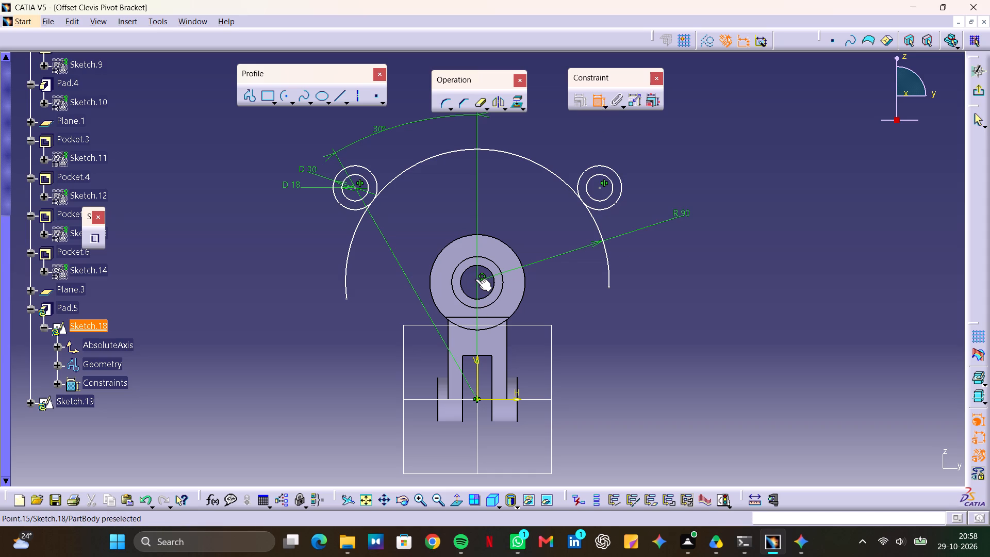
click(476, 280)
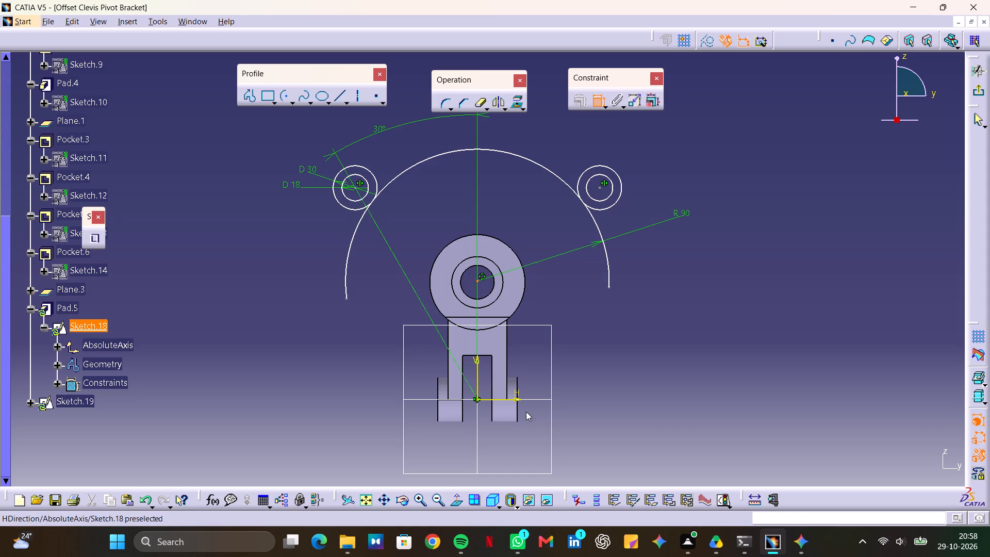
click(492, 399)
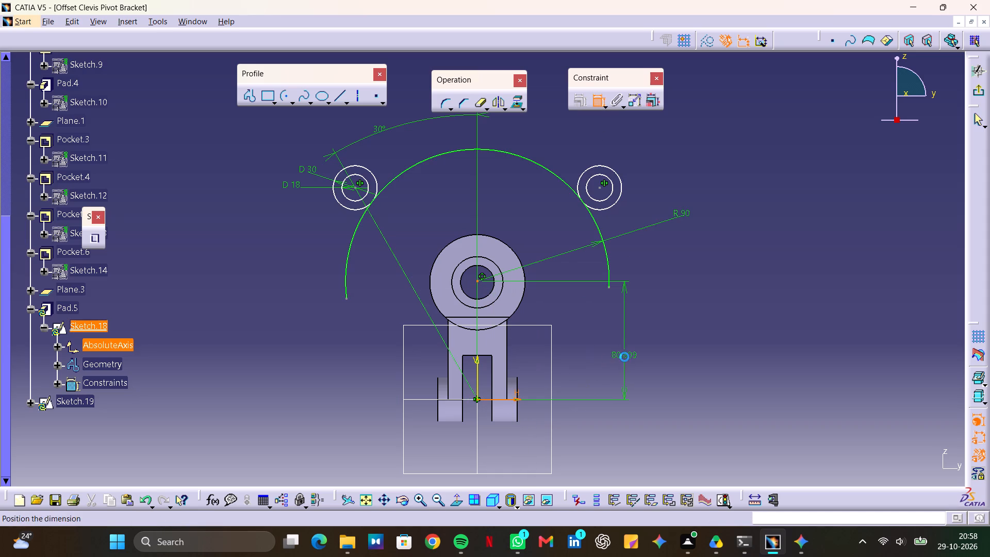
triple_click(624, 357)
text(80)
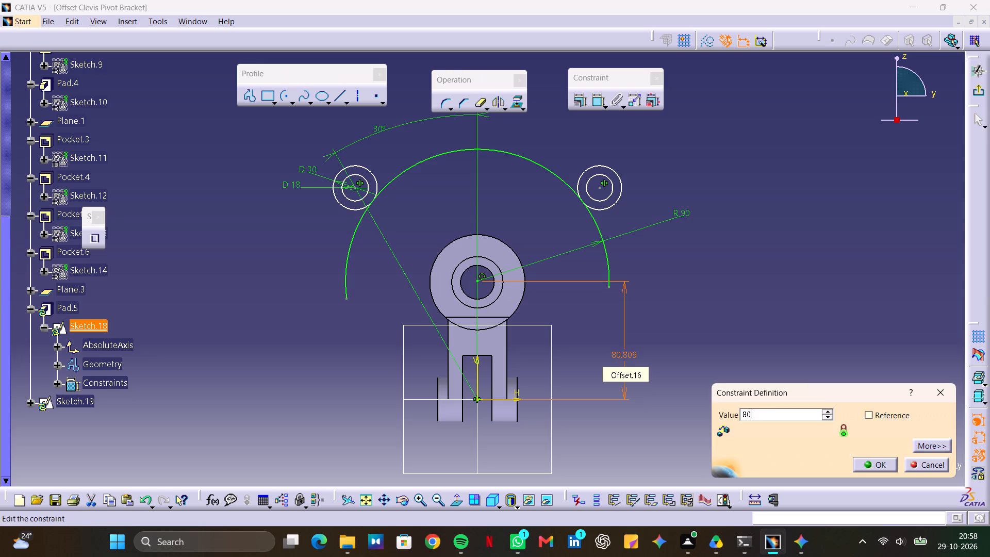
key(Return)
click(797, 219)
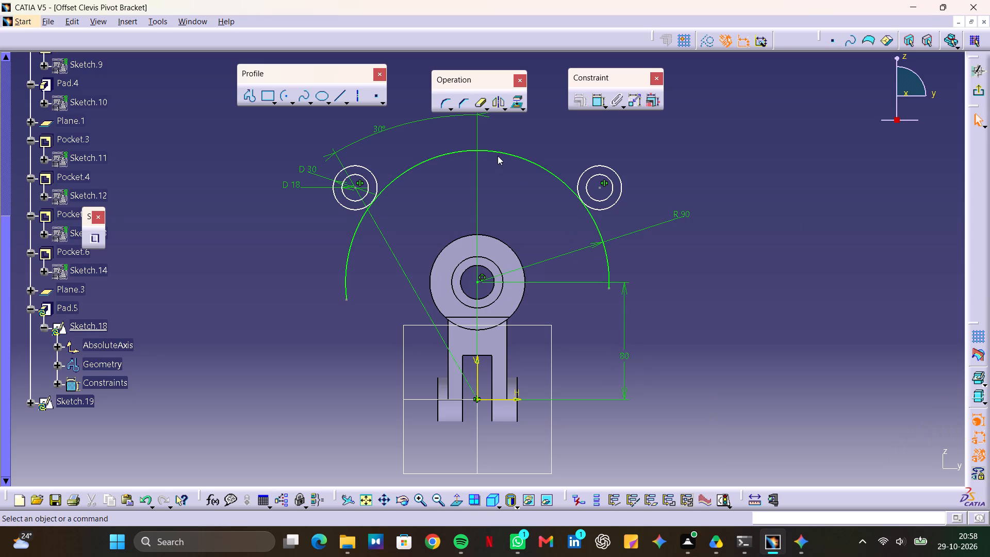
Convert the 90 mm arc to a construction element, leaving construction mode off for new geometry.
right_click(501, 152)
click(519, 134)
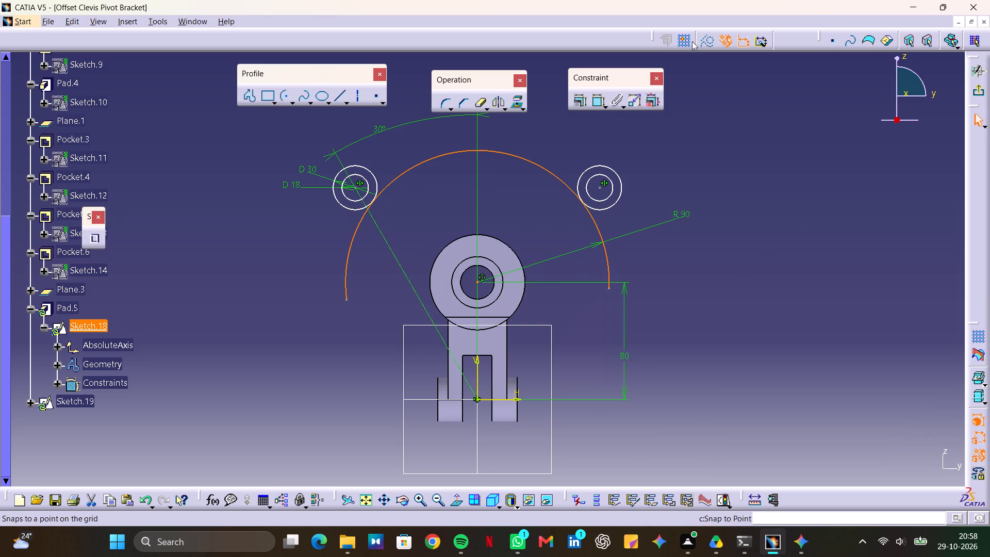
click(709, 37)
click(764, 159)
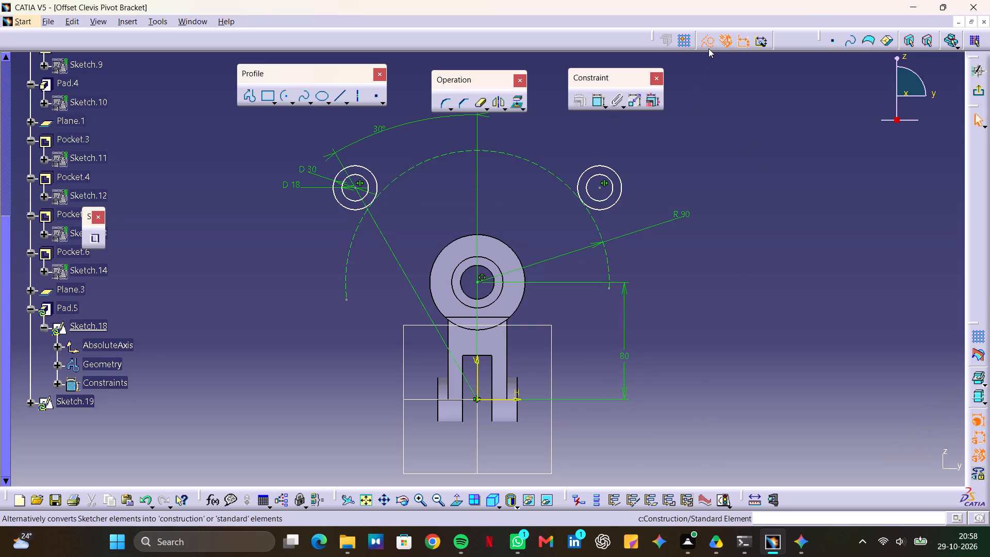
click(709, 46)
click(759, 154)
Constrain the right boss's centre coincident with the 90 mm construction arc and exit the sketch.
click(599, 186)
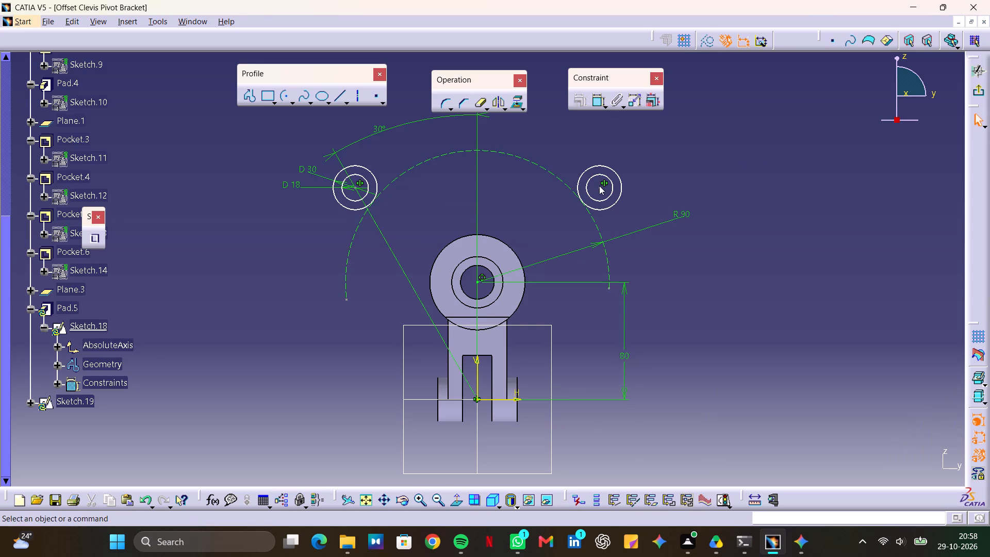
ctrl+click(595, 224)
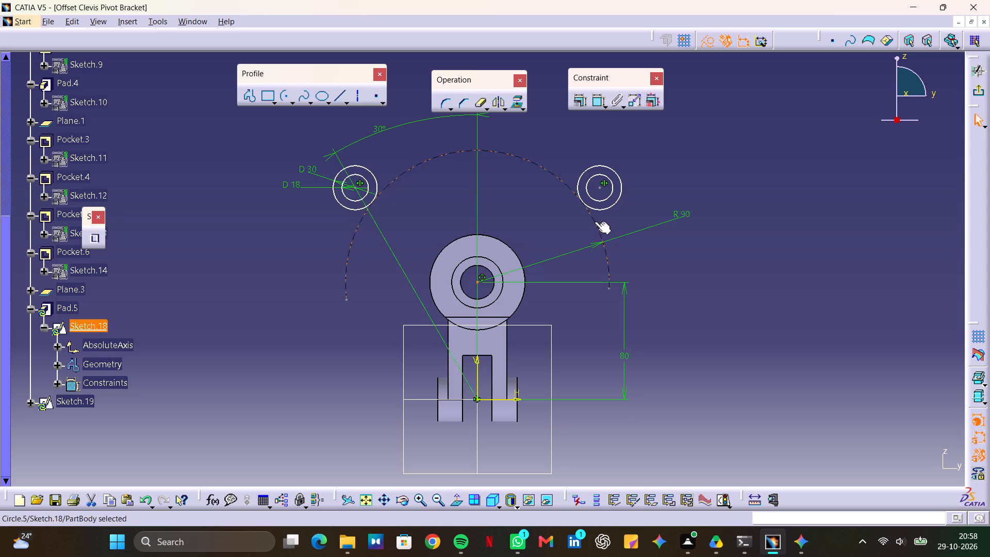
ctrl+click(599, 187)
click(581, 100)
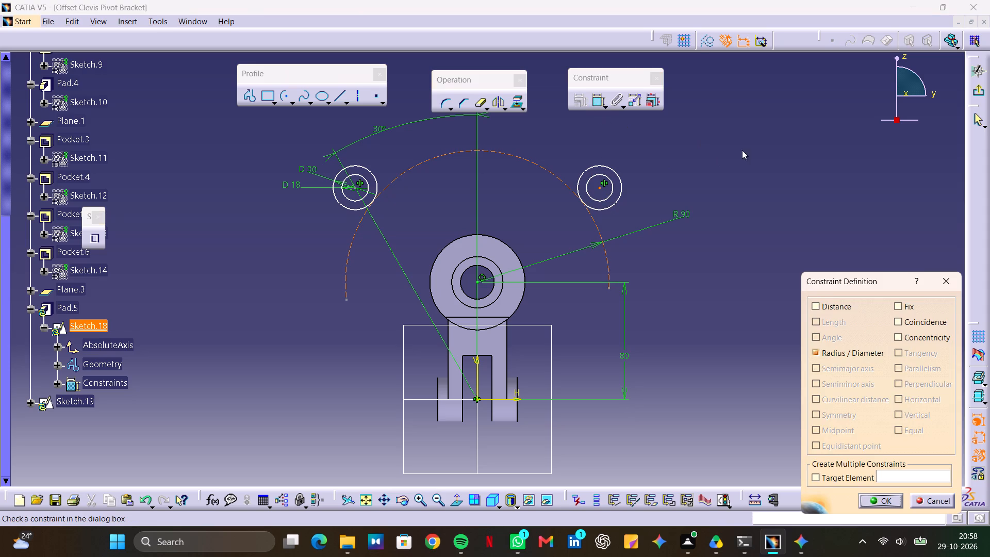
click(920, 324)
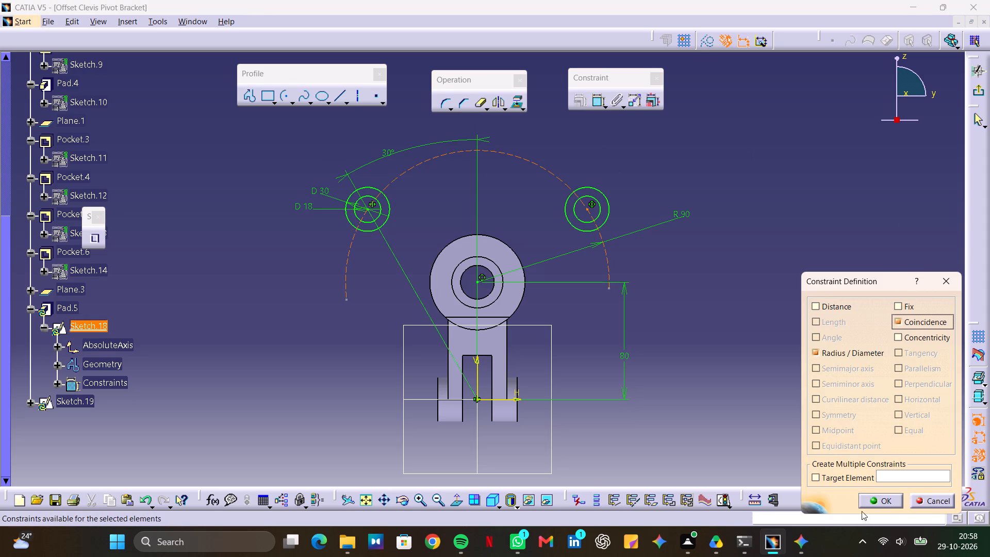
click(870, 496)
click(752, 225)
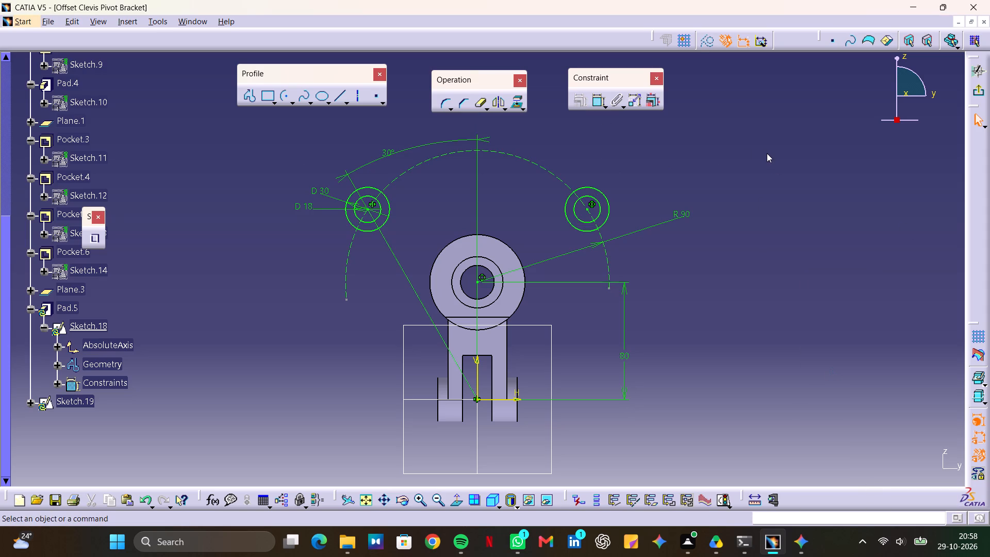
click(978, 95)
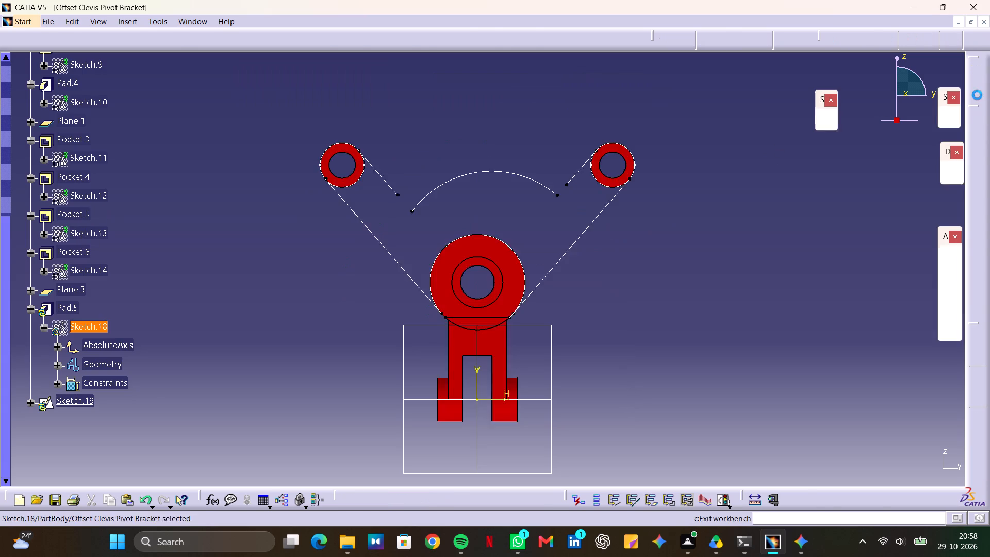
click(741, 215)
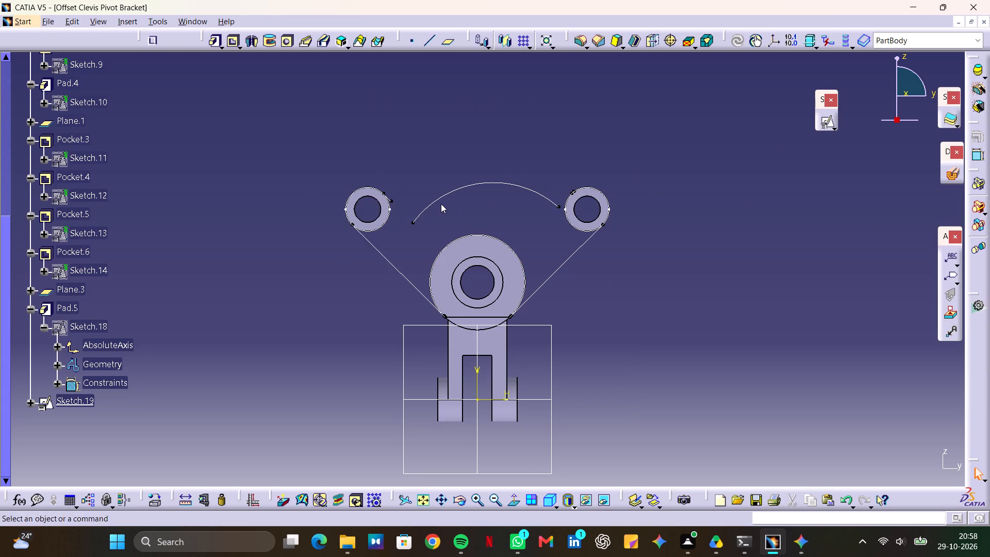
Reopen the forked arm sketch, Sketch.19, and stretch the left inner line's free end to near the 68 mm arc's left end.
drag(392, 200, 408, 249)
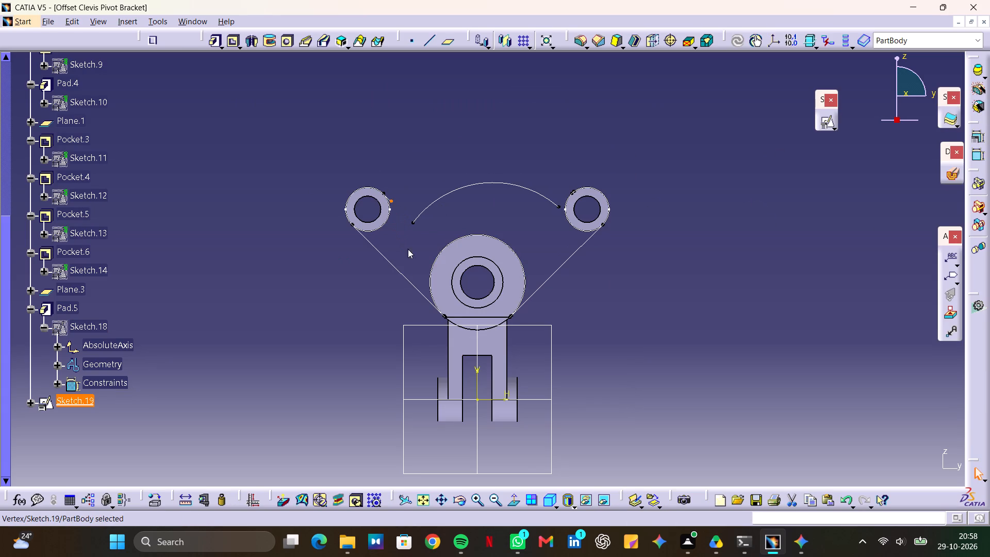
click(428, 243)
drag(392, 202, 414, 249)
double_click(566, 263)
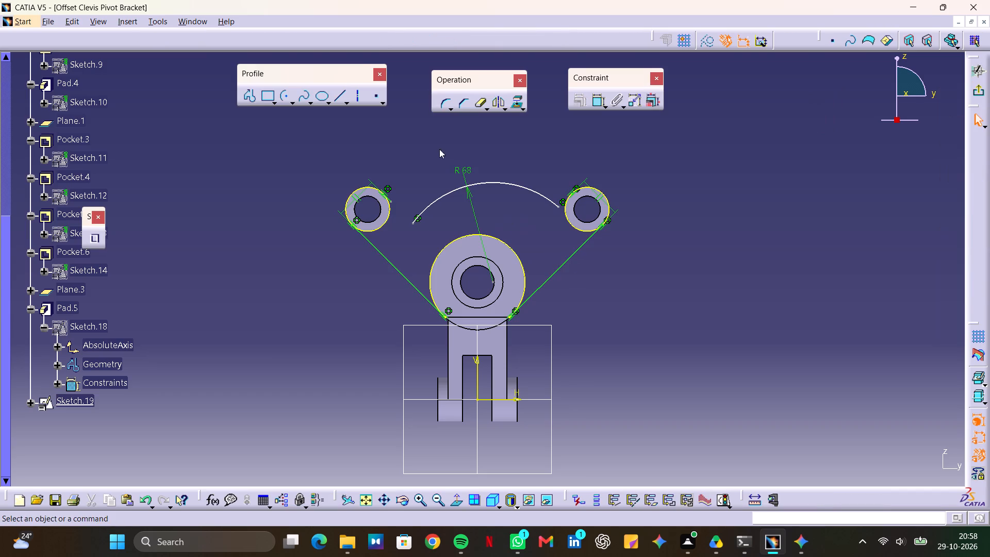
click(423, 156)
drag(391, 201, 411, 232)
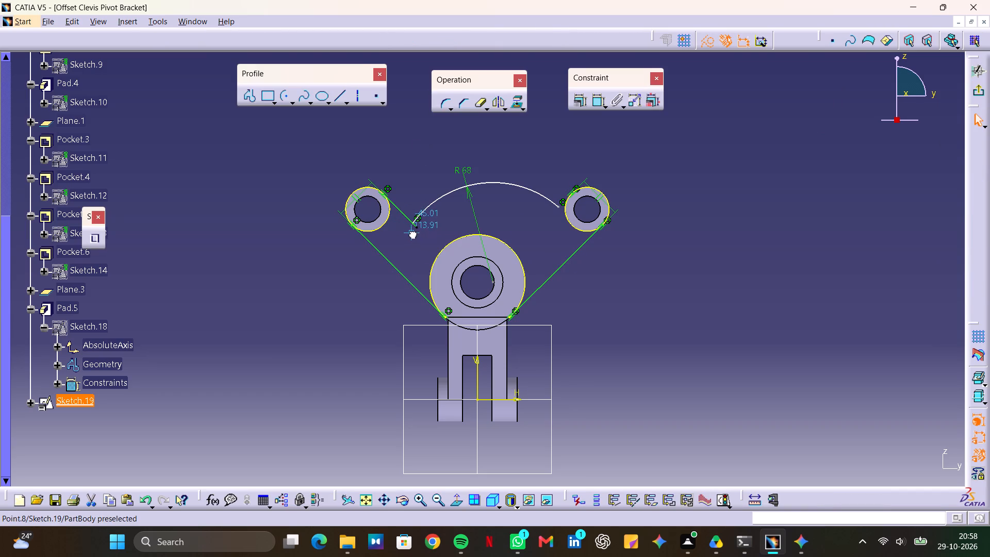
Move the 68 mm arc's centre closer to the hub's centre and delete the coincidence constraint picked up at that centre.
drag(411, 232, 407, 228)
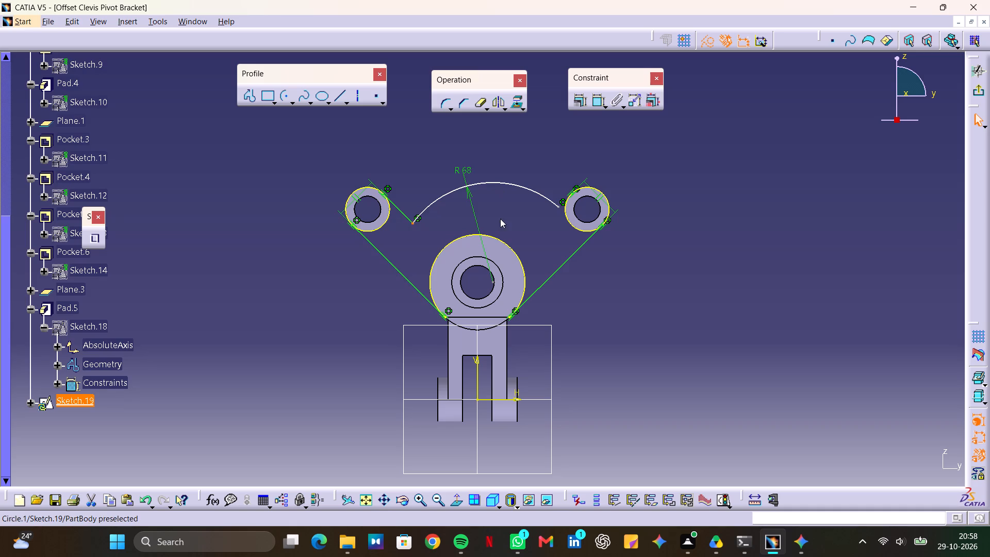
drag(493, 282, 488, 281)
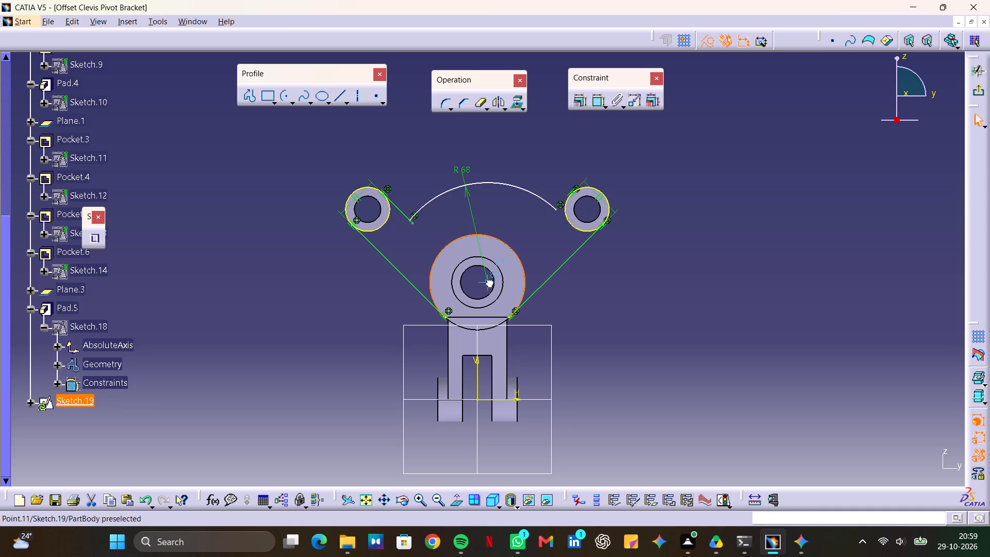
drag(488, 281, 484, 282)
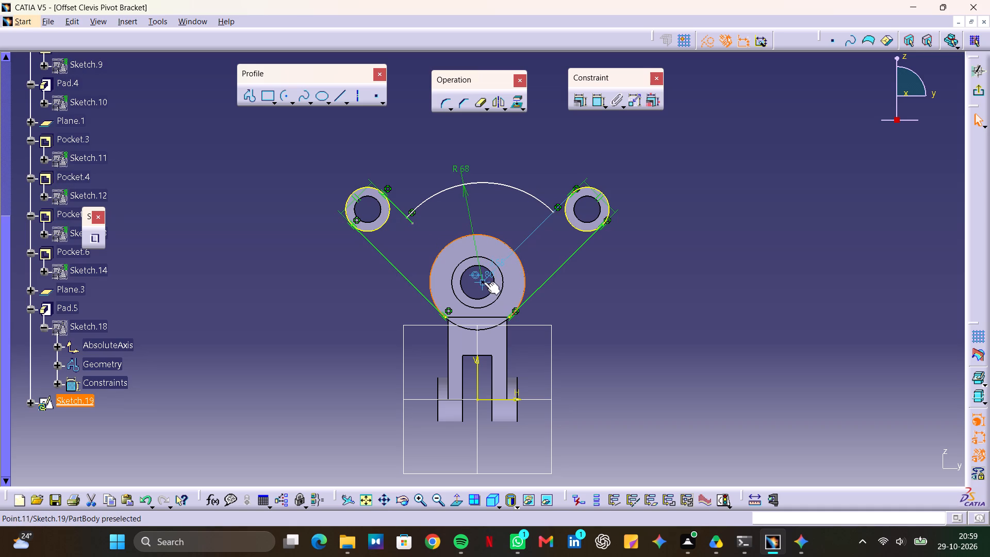
click(766, 281)
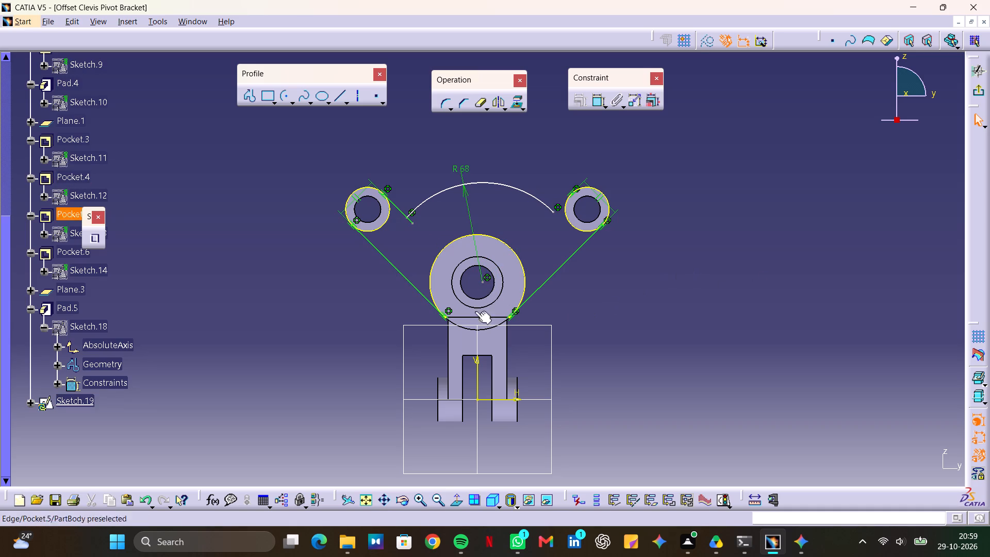
click(487, 278)
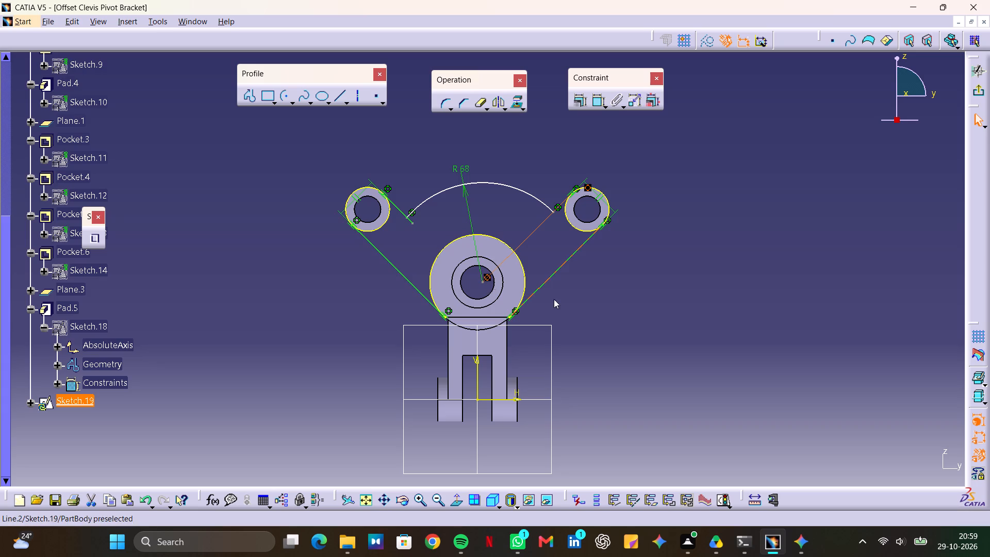
key(Delete)
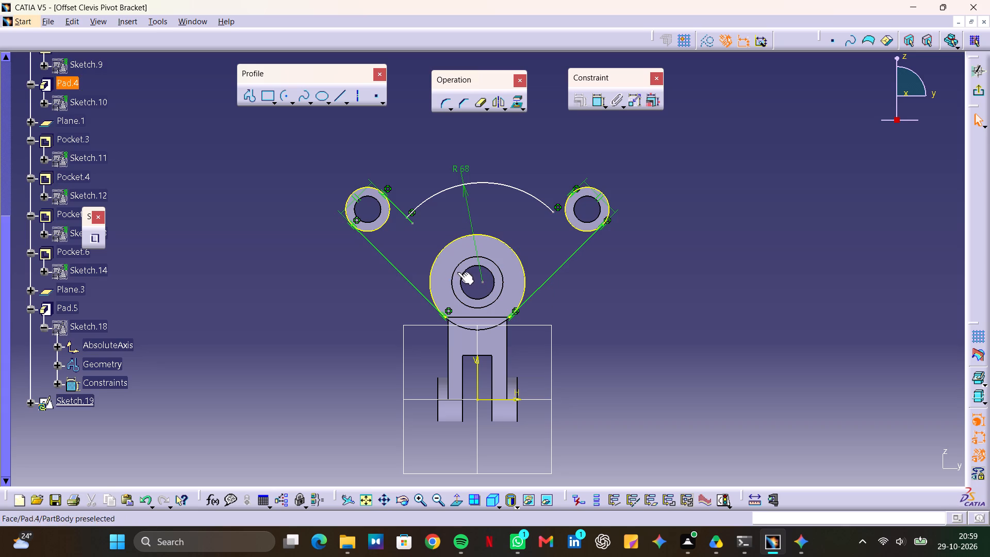
Constrain the 68 mm arc's centre coincident with the sketch's vertical axis.
click(482, 283)
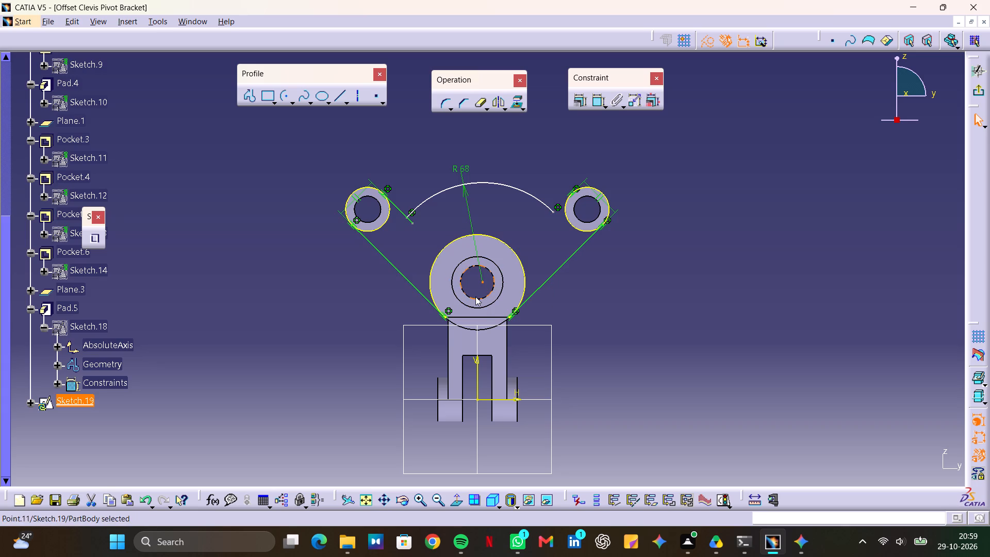
ctrl+click(474, 365)
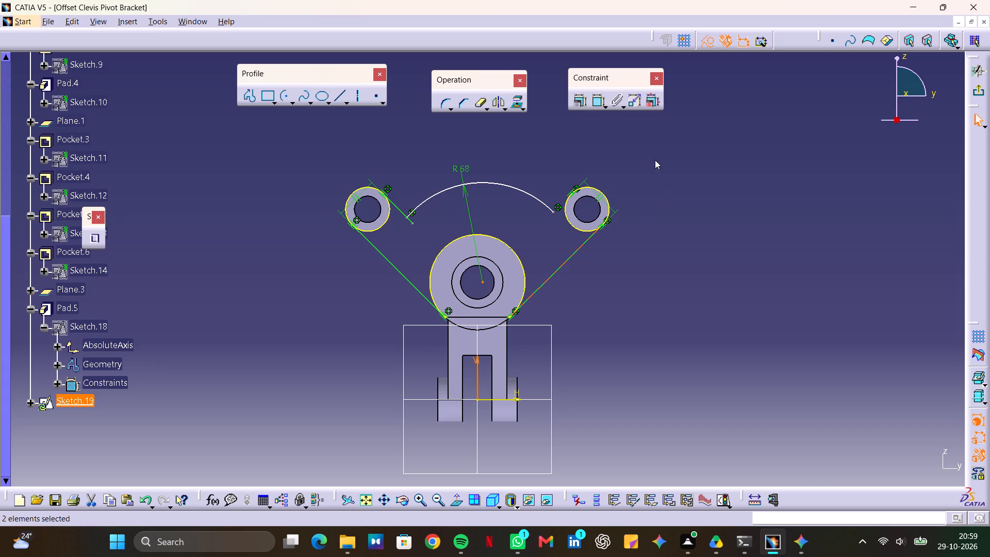
click(573, 103)
click(912, 323)
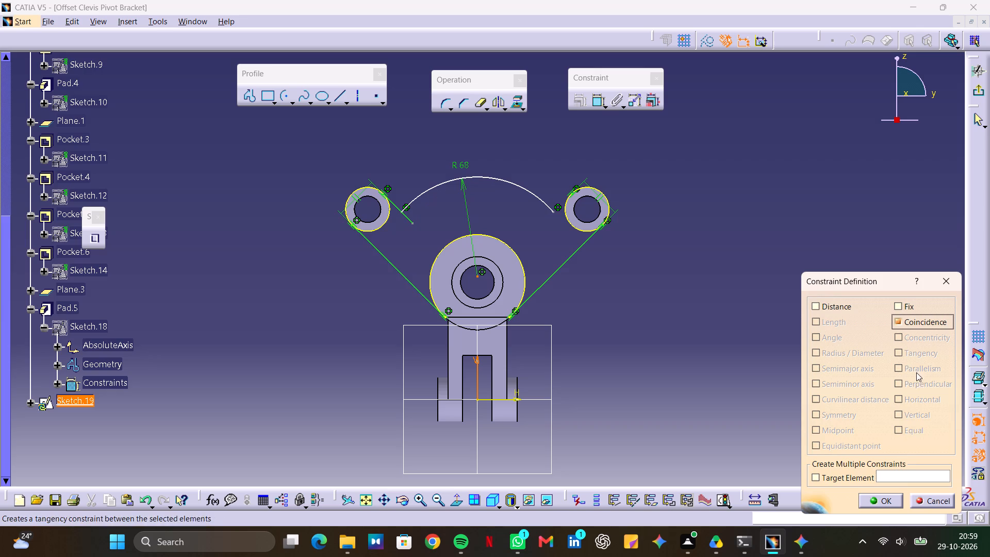
click(893, 498)
click(691, 239)
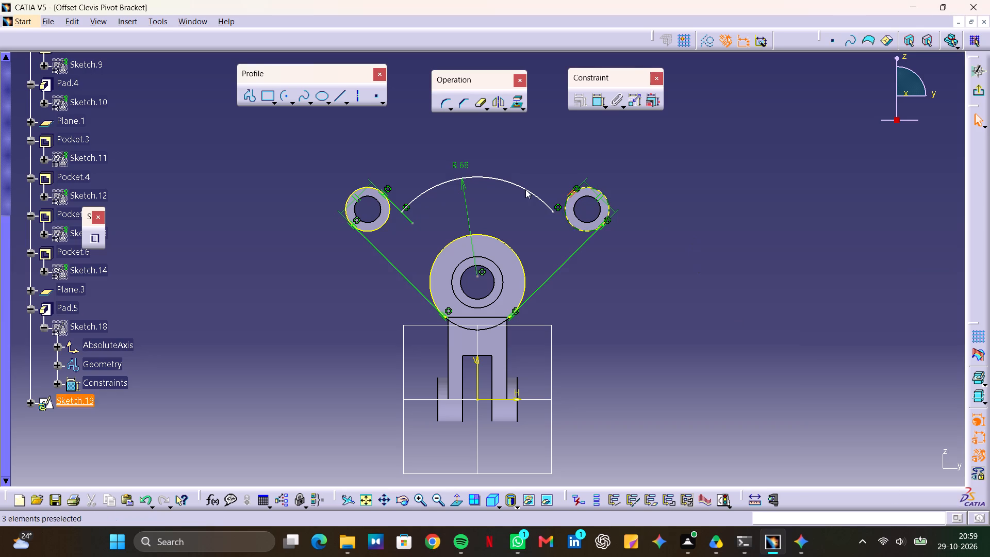
Constrain the 68 mm arc concentric with the projected outer circle of the central hub.
click(491, 174)
click(491, 178)
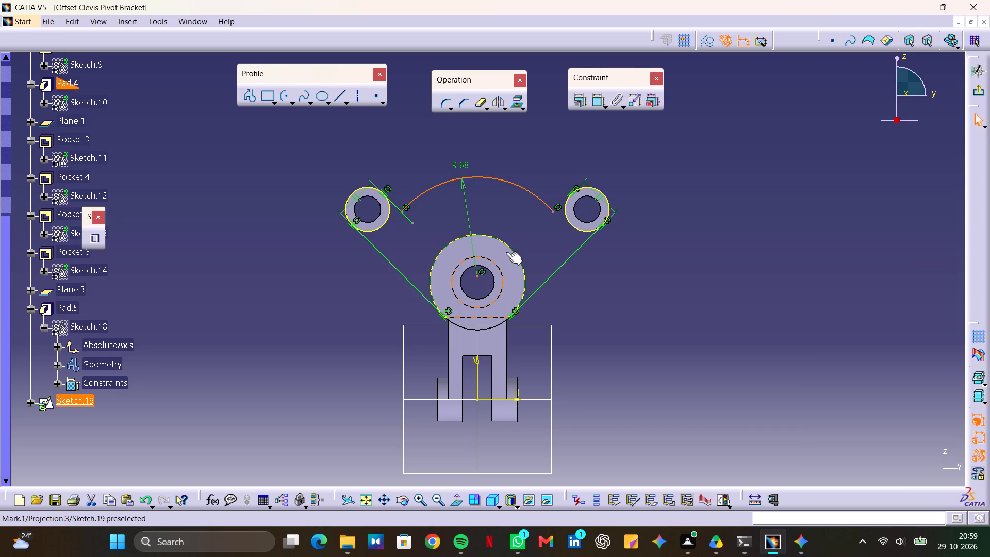
ctrl+click(506, 243)
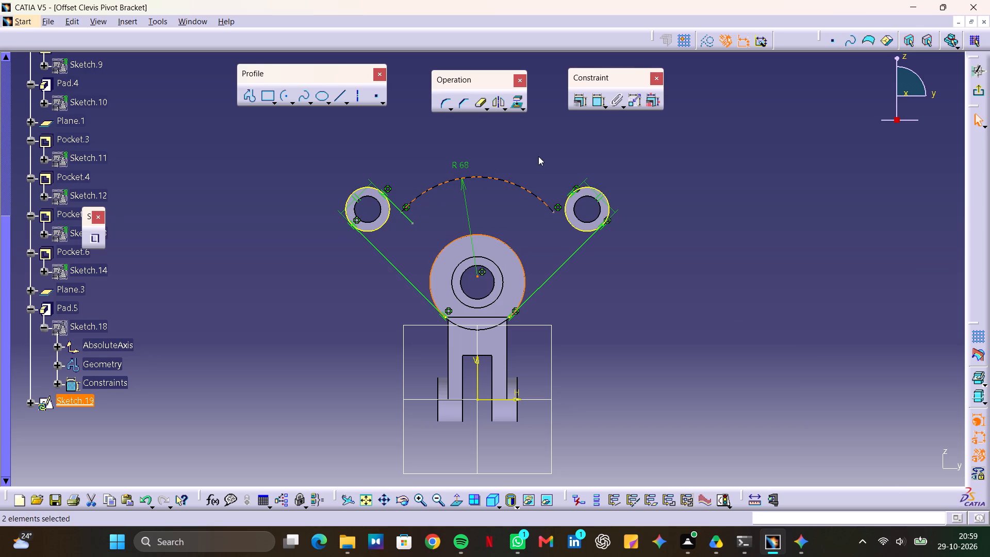
click(577, 100)
click(917, 336)
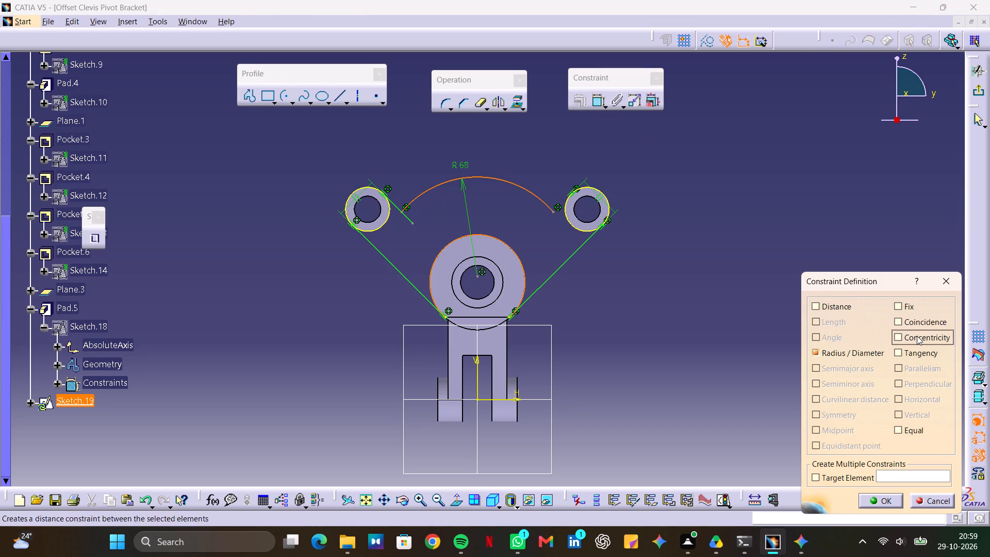
click(892, 497)
click(847, 302)
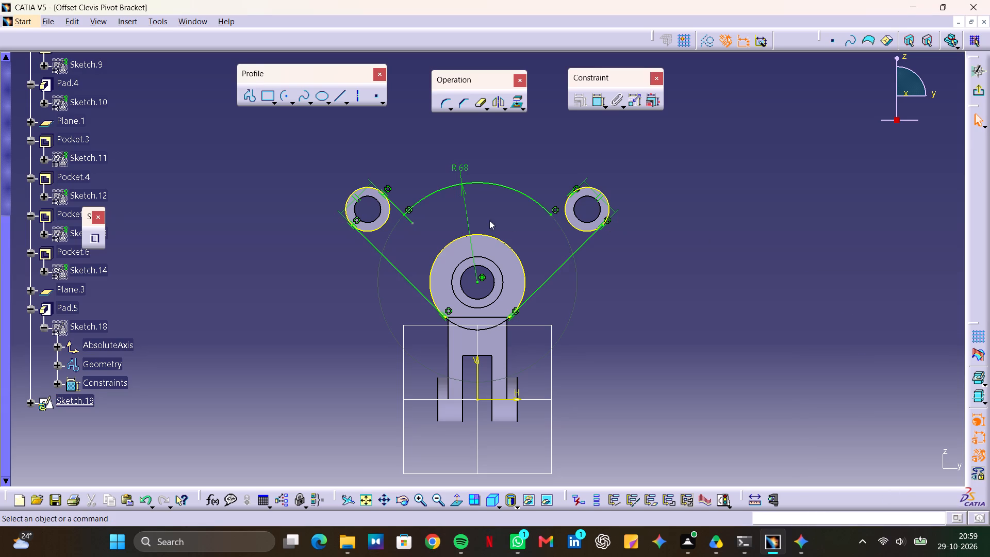
Constrain the left inner line's free end coincident with the left endpoint of the 68 mm arc.
click(411, 222)
ctrl+click(405, 215)
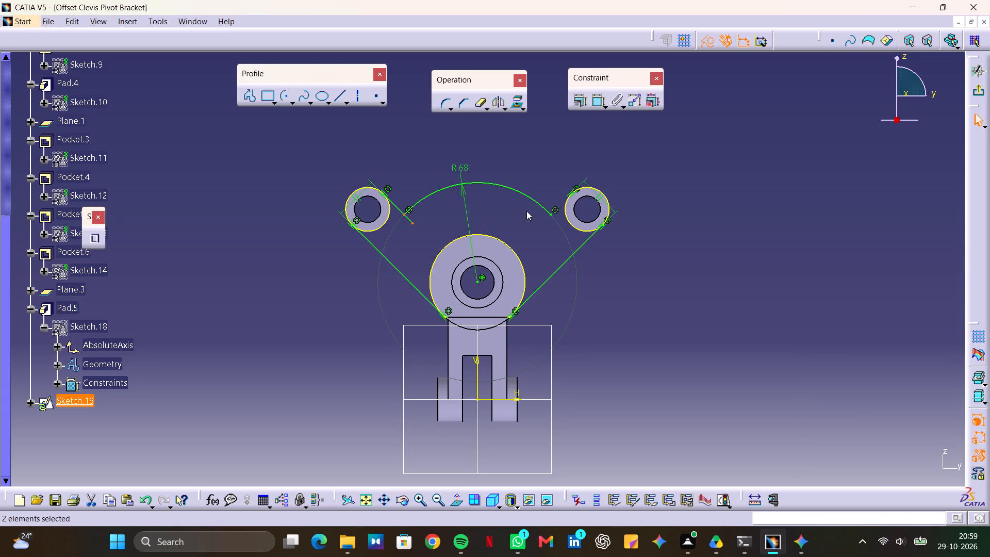
click(577, 101)
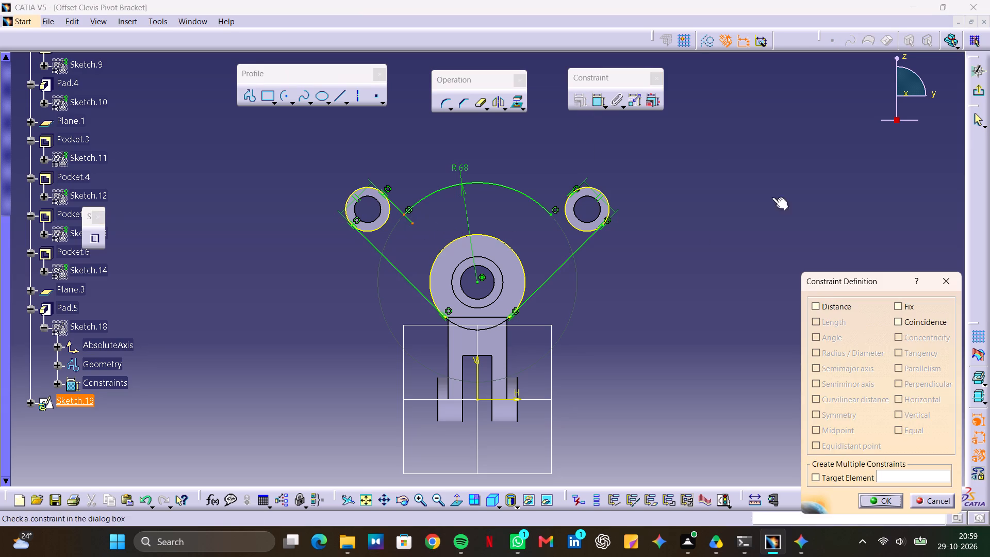
click(903, 321)
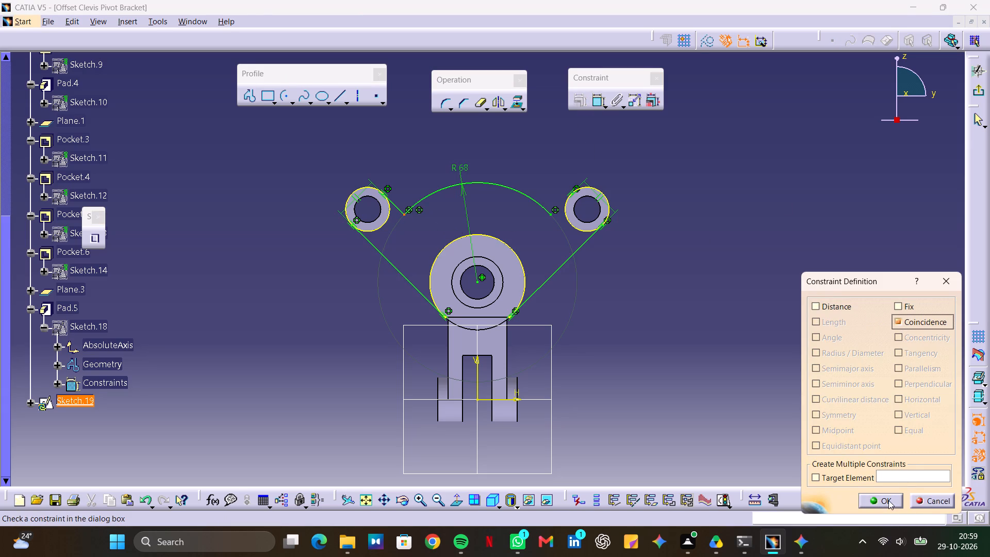
click(888, 496)
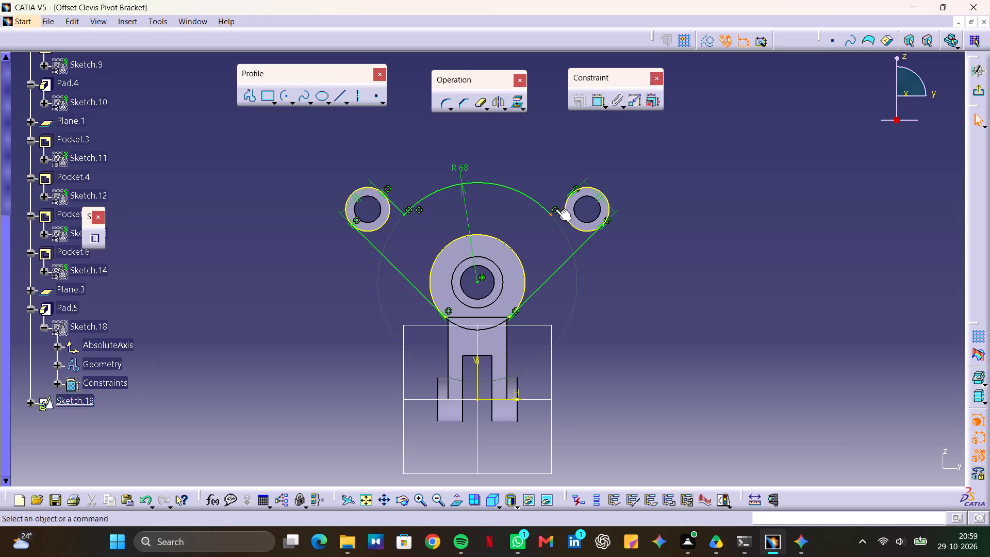
Stretch the right inner line's free end beyond the right boss circle towards the 68 mm arc's right endpoint.
drag(570, 192, 556, 206)
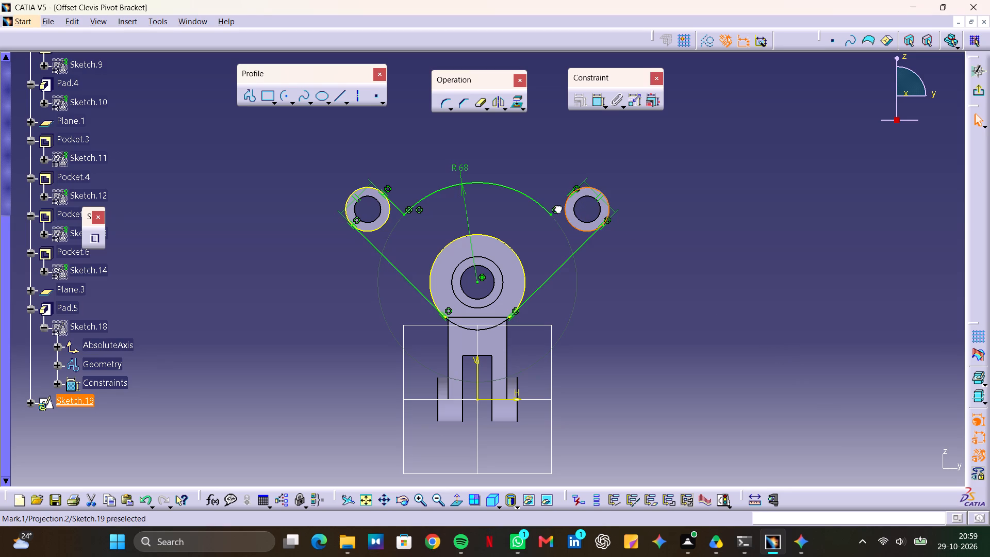
drag(556, 206, 554, 210)
ctrl+scroll(577, 192, down, 1)
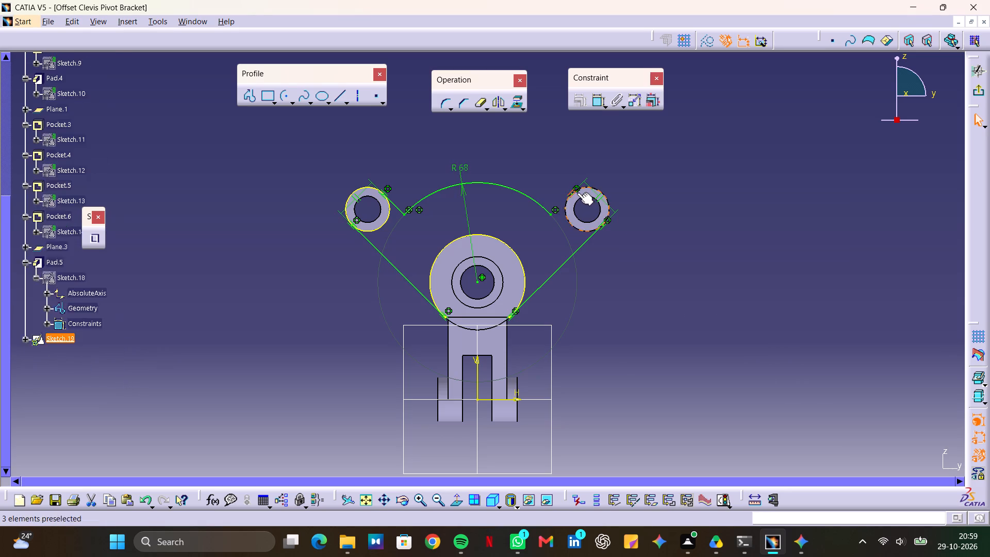
ctrl+scroll(577, 192, down, 2)
ctrl+scroll(585, 198, up, 3)
ctrl+middle_drag(587, 197, 588, 143)
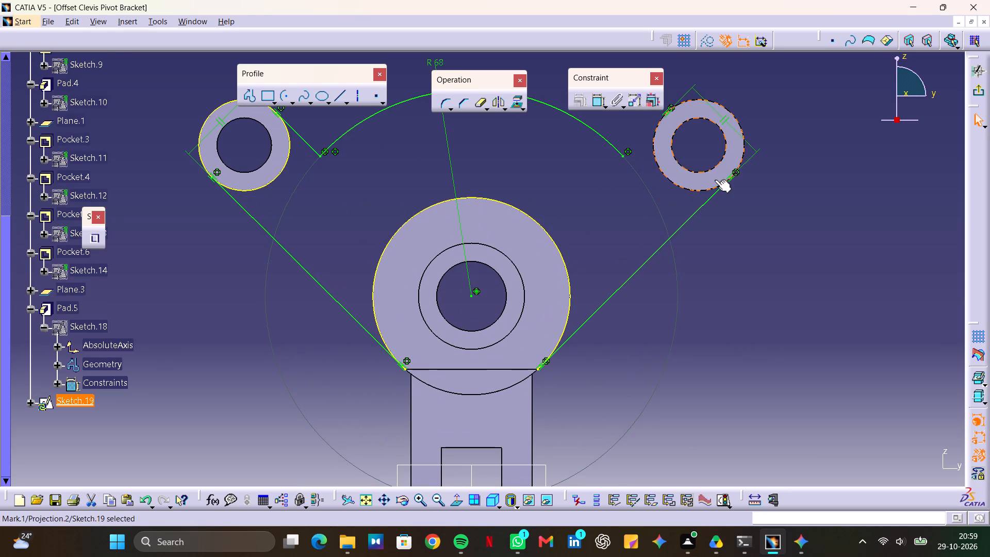
middle_drag(689, 155, 634, 280)
ctrl+middle_drag(654, 249, 652, 186)
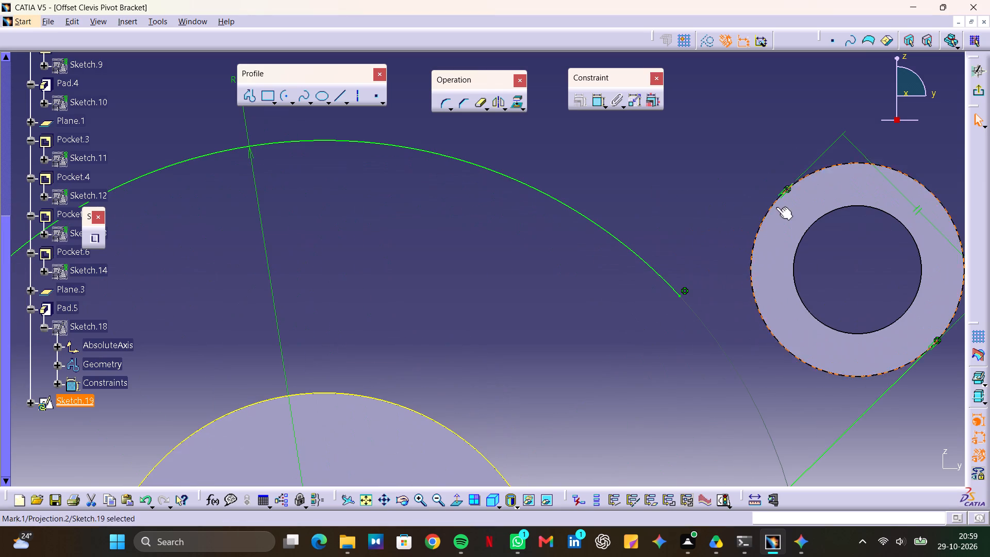
drag(791, 183, 729, 239)
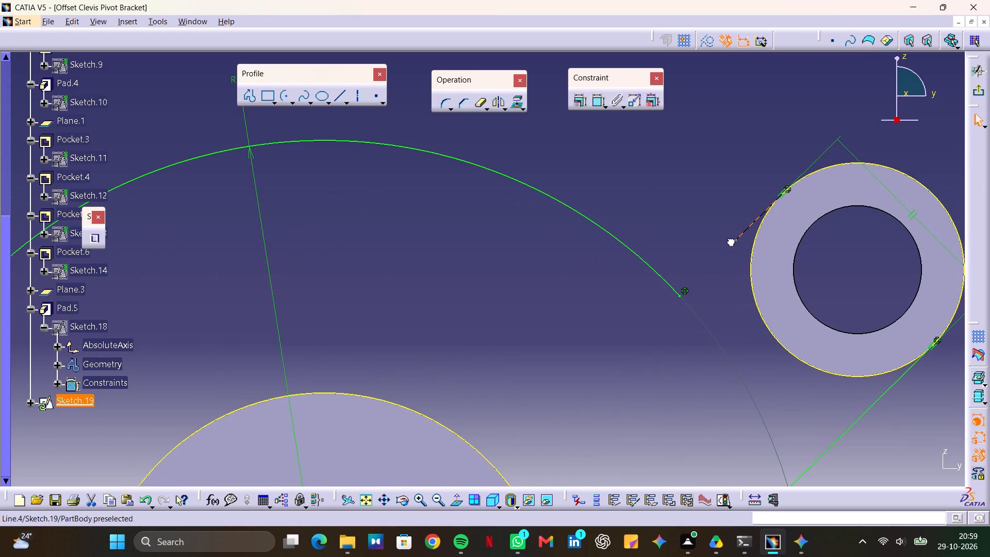
drag(729, 239, 728, 239)
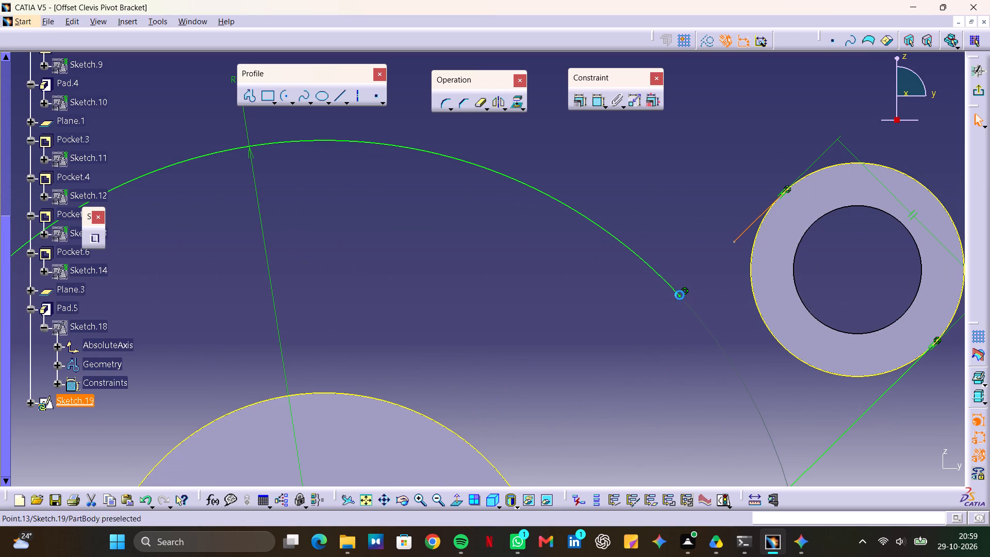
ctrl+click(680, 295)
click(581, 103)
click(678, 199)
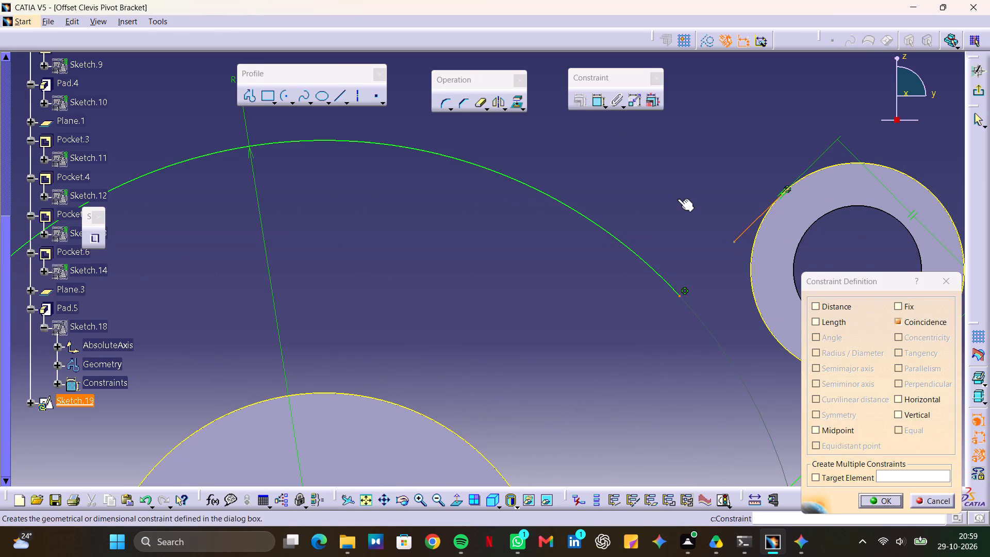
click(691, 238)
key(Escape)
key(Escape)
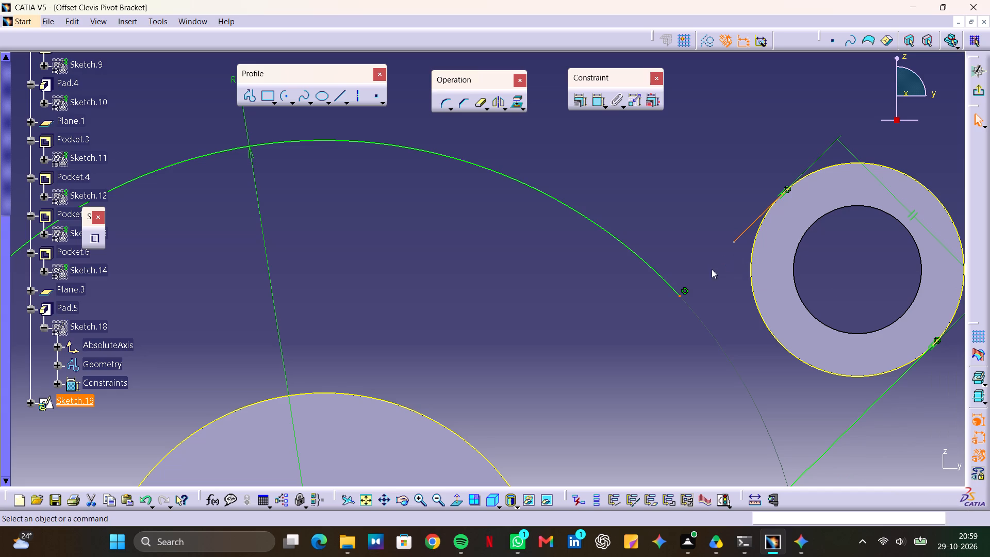
Constrain the right inner line's free end coincident with the right endpoint of the 68 mm arc.
click(734, 243)
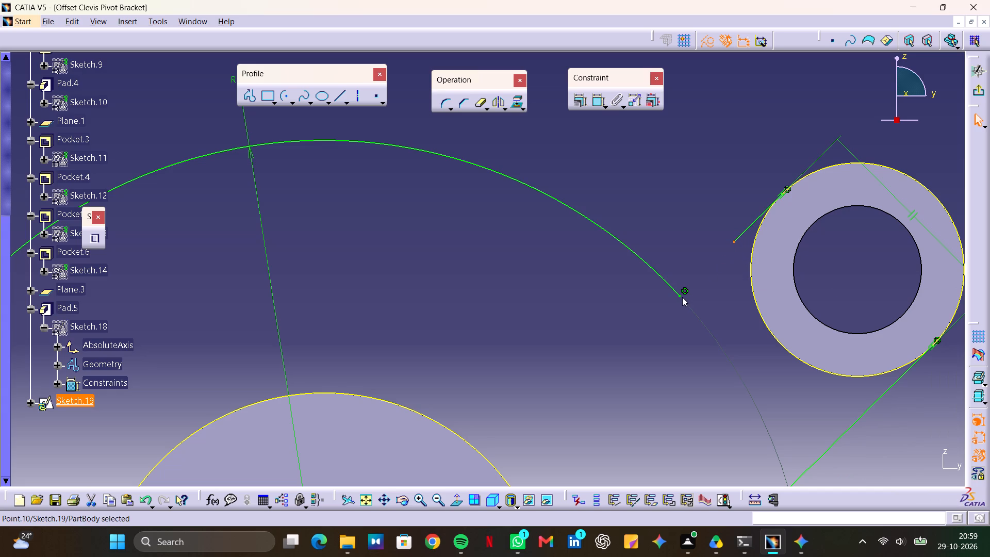
ctrl+click(679, 297)
click(580, 96)
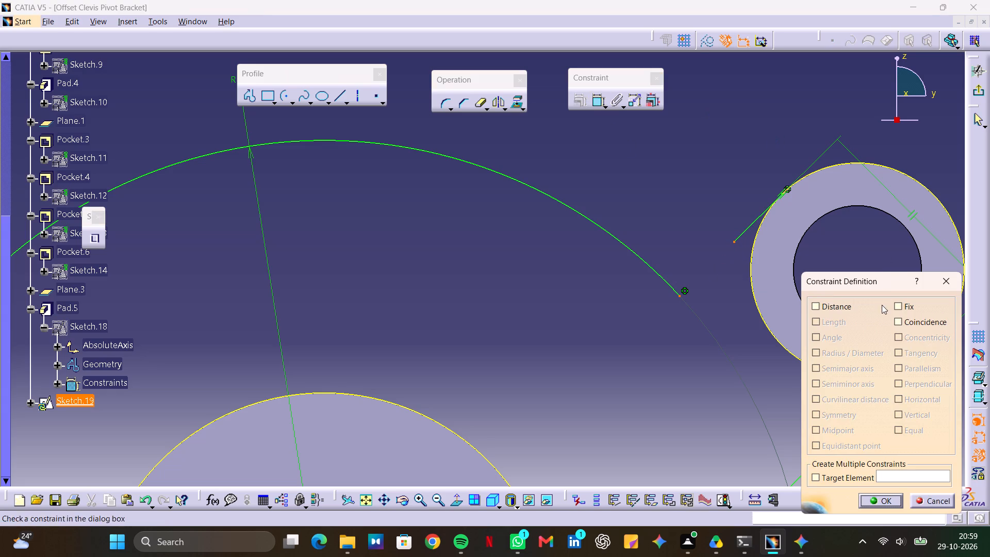
click(901, 322)
click(877, 497)
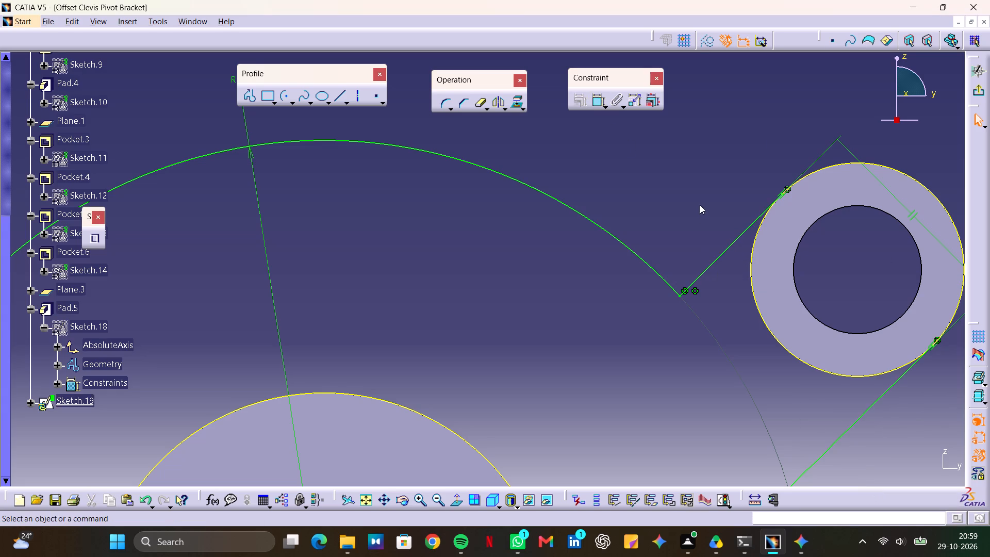
Quick Trim the outer portion of the left boss's projected circle between its two tangent lines.
ctrl+scroll(701, 205, down, 2)
ctrl+middle_drag(556, 259, 591, 312)
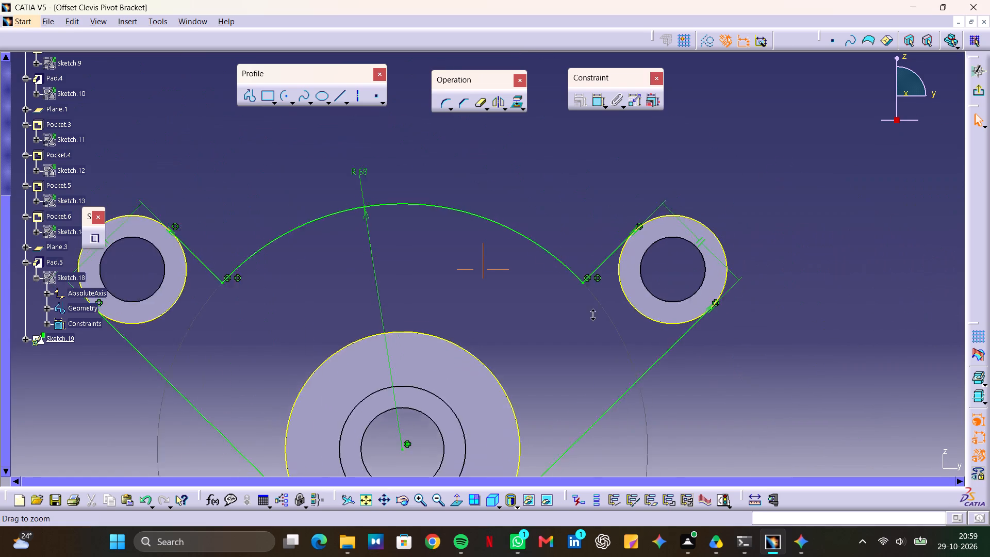
ctrl+middle_drag(591, 312, 590, 367)
click(645, 317)
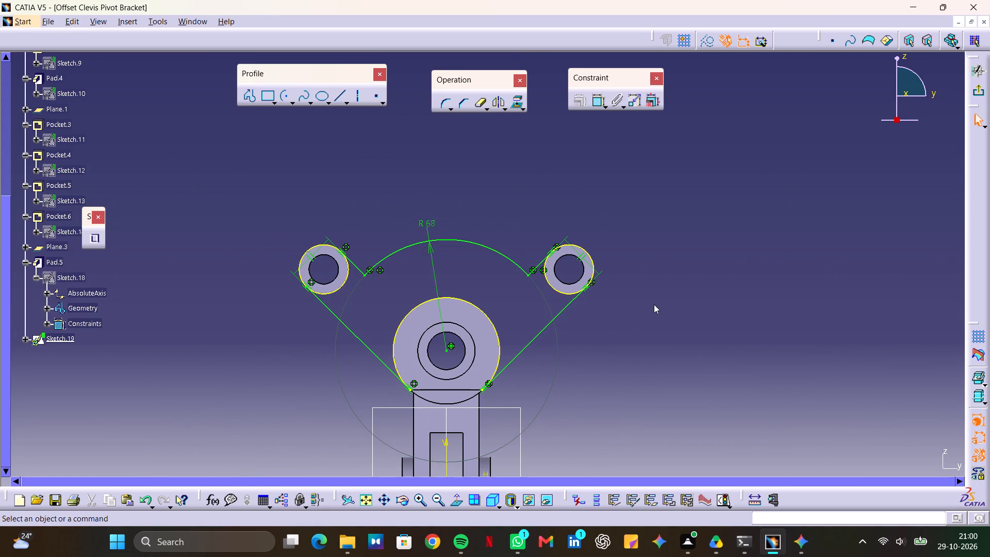
click(477, 105)
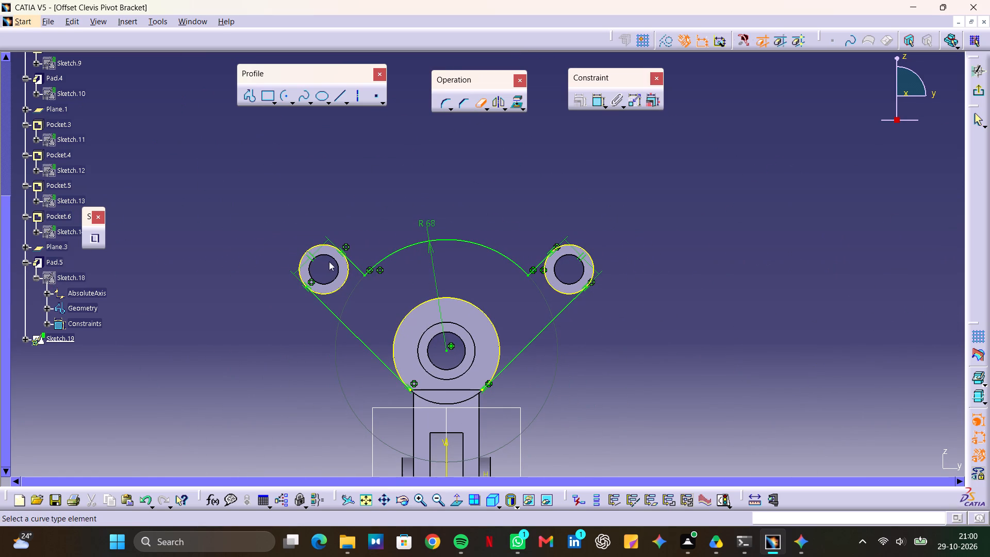
click(321, 243)
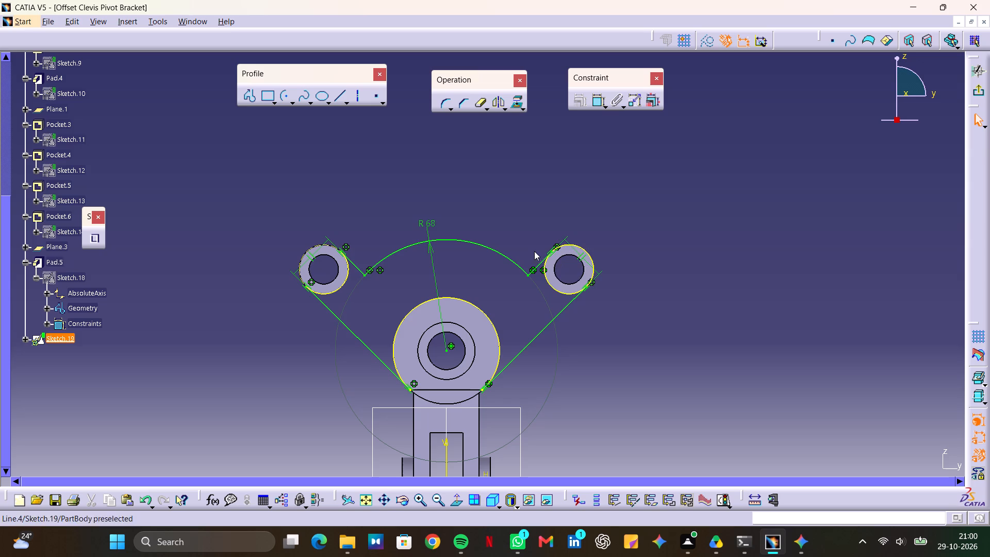
Quick Trim the short stub of the hub's projected arc that extends past the left outer tangent line's lower endpoint.
click(582, 246)
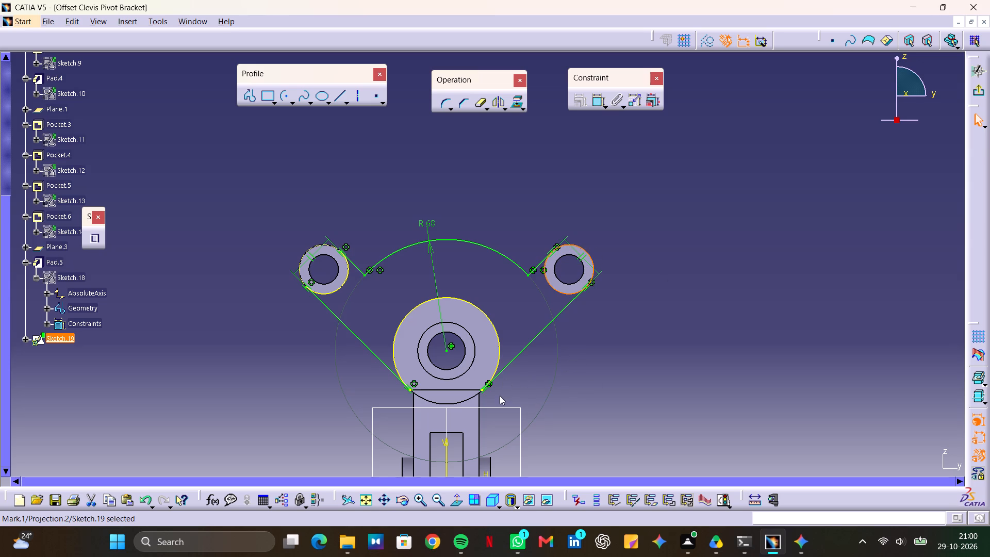
ctrl+middle_drag(500, 396, 498, 317)
middle_drag(496, 434, 498, 201)
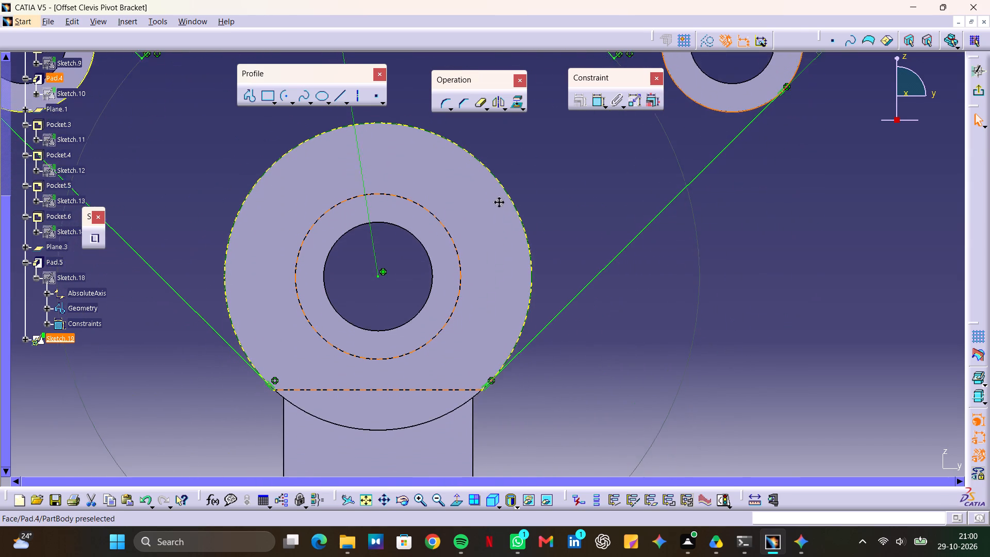
middle_drag(498, 201, 499, 199)
ctrl+middle_drag(557, 418, 559, 313)
middle_drag(549, 408, 552, 49)
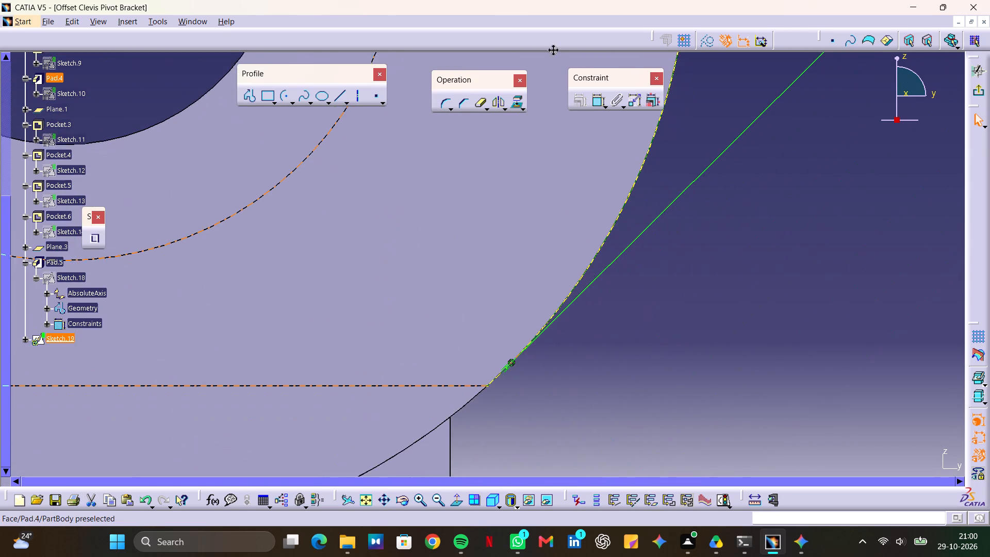
middle_drag(552, 49, 552, 42)
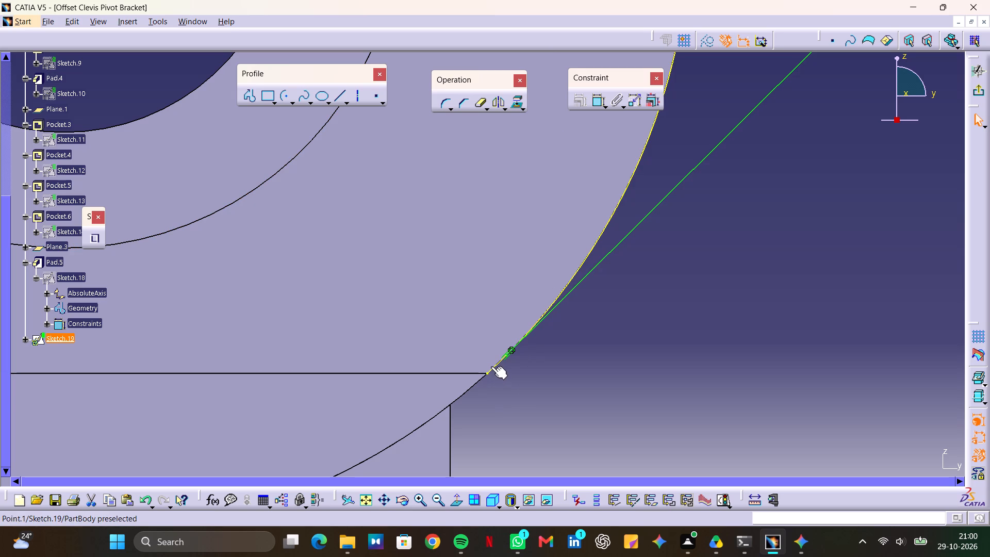
click(494, 370)
middle_drag(337, 349, 898, 322)
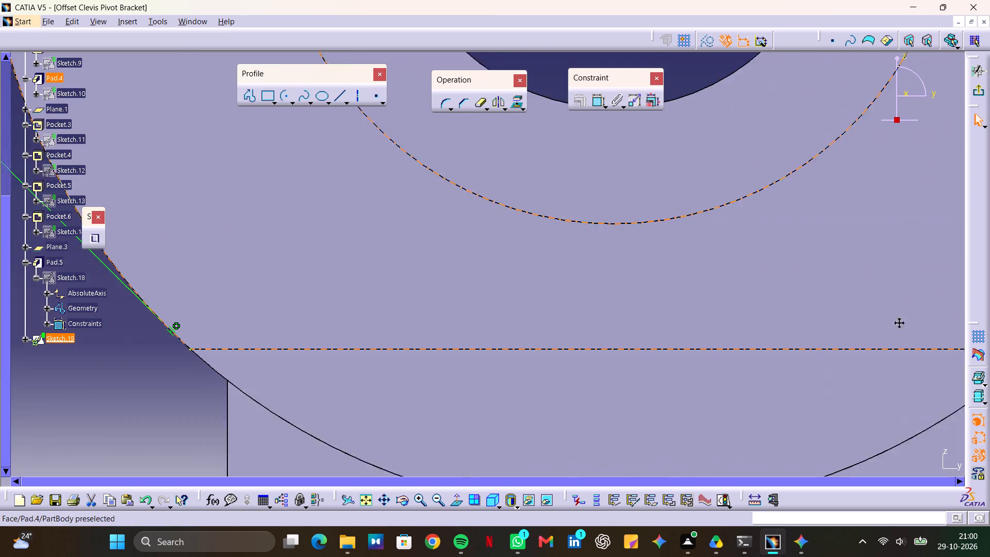
middle_drag(898, 322, 915, 319)
click(213, 338)
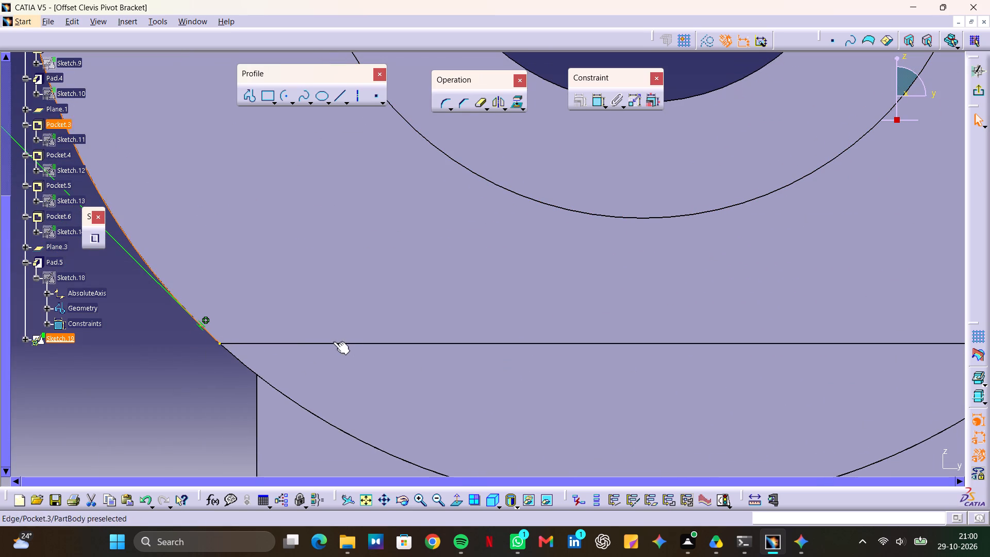
click(146, 382)
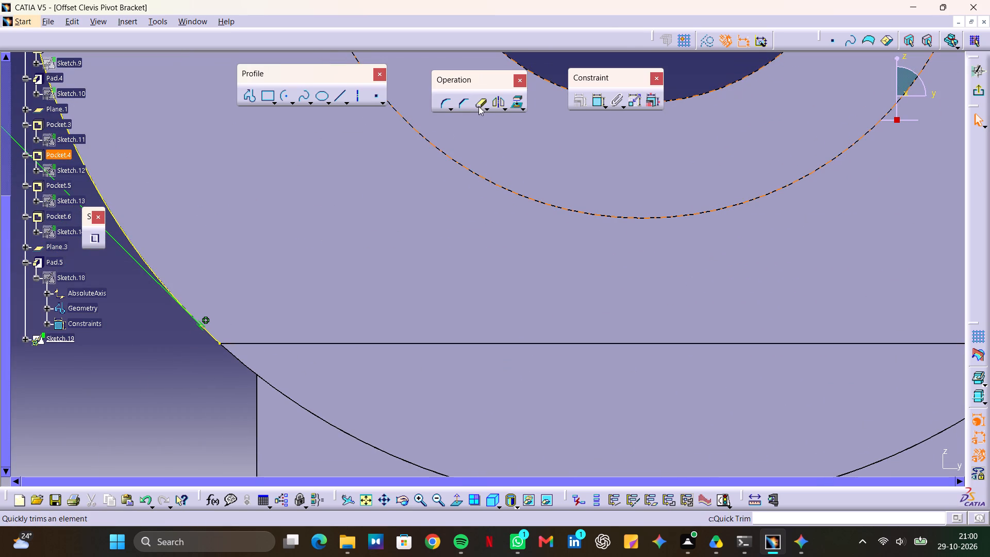
click(478, 106)
click(212, 335)
click(185, 380)
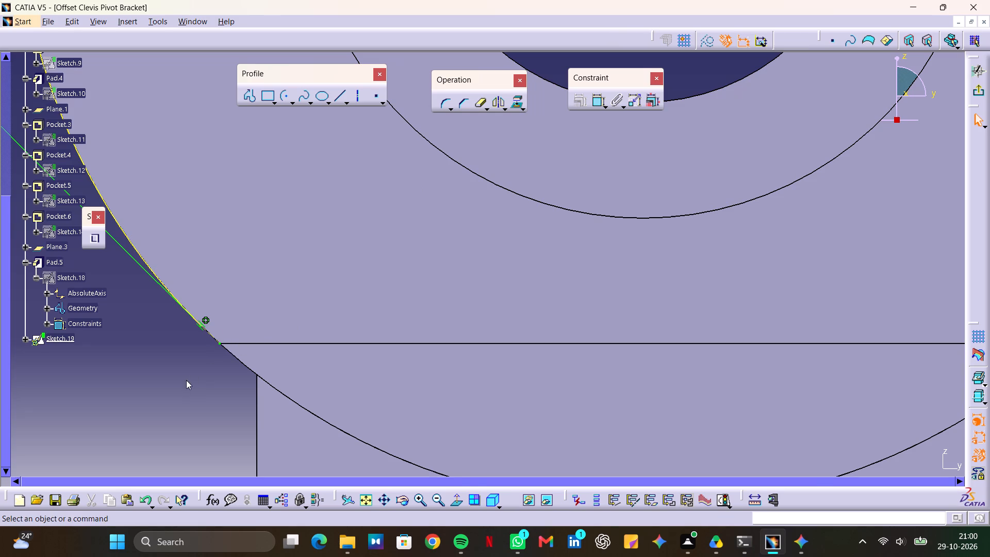
Quick Trim the outer portion of the right boss's projected circle between its two tangent lines.
ctrl+middle_drag(452, 271, 432, 250)
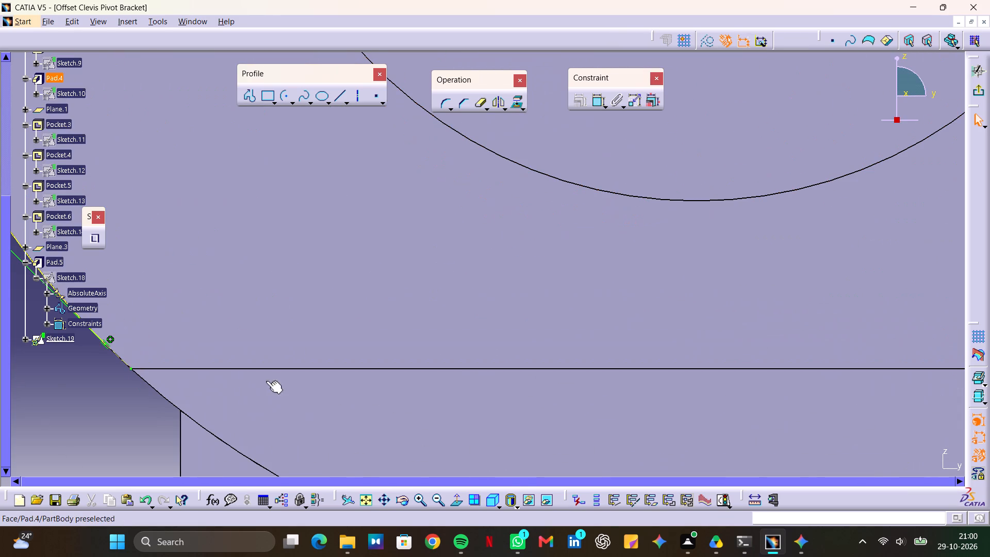
click(99, 414)
ctrl+middle_drag(528, 244, 528, 264)
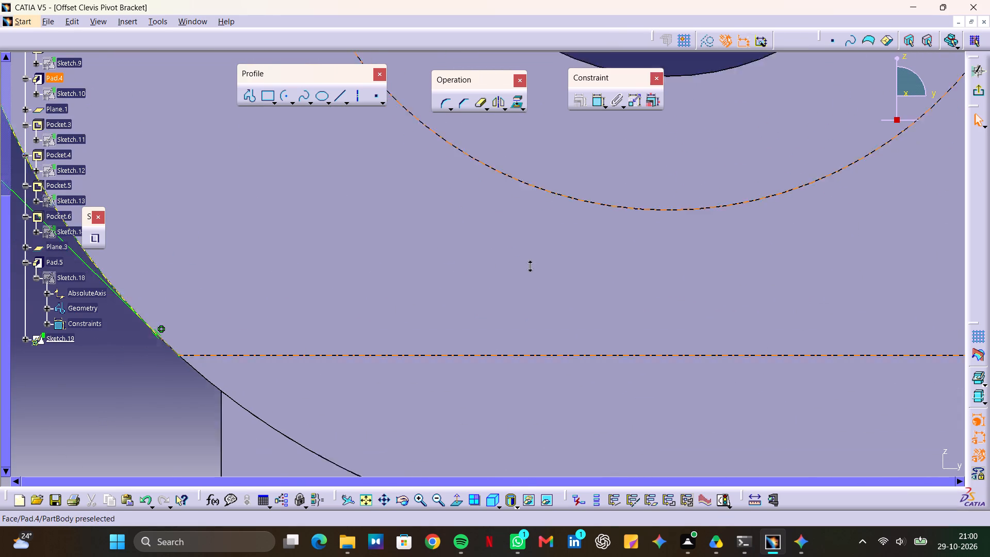
ctrl+middle_drag(528, 264, 507, 415)
scroll(498, 366, down, 1)
ctrl+middle_drag(564, 177, 563, 245)
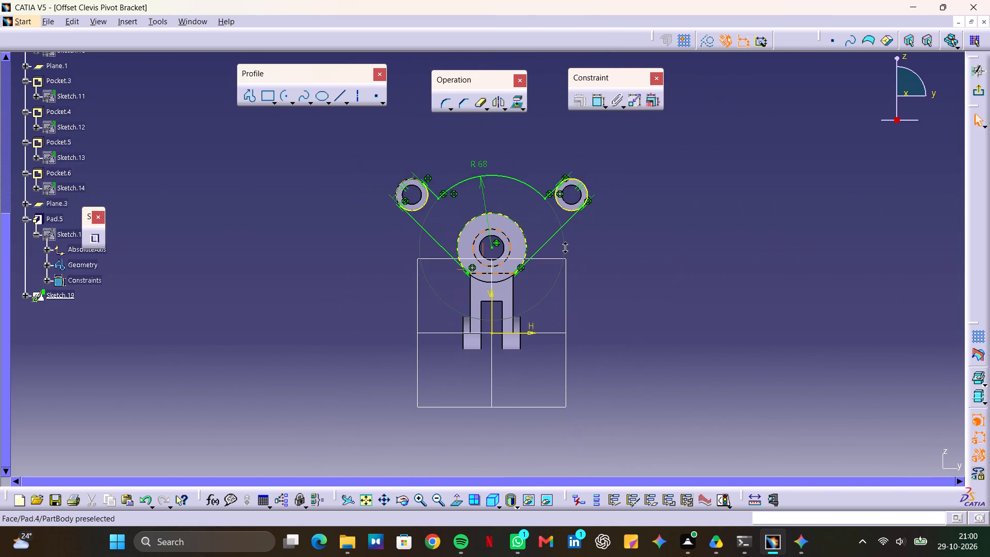
ctrl+middle_drag(563, 245, 563, 228)
middle_drag(553, 196, 541, 277)
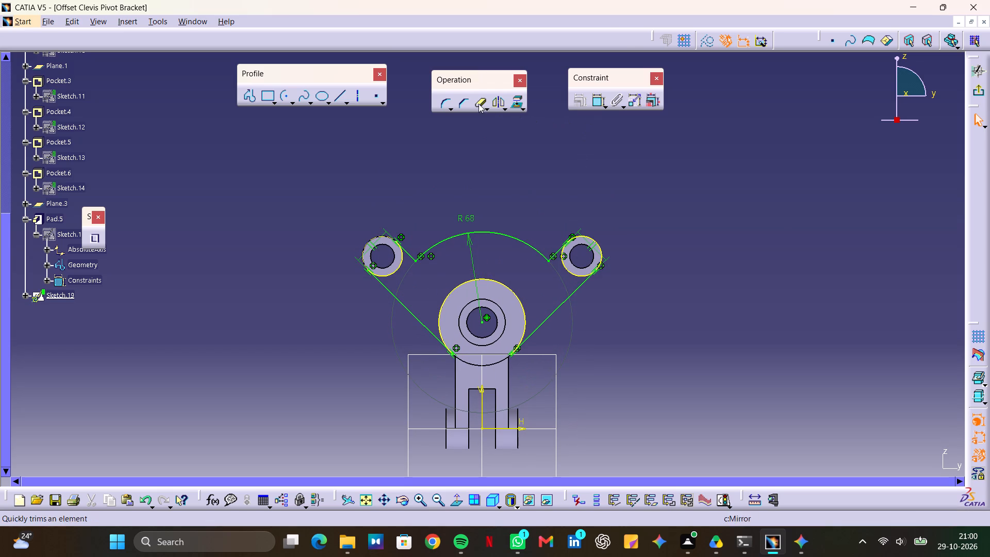
click(478, 104)
click(600, 237)
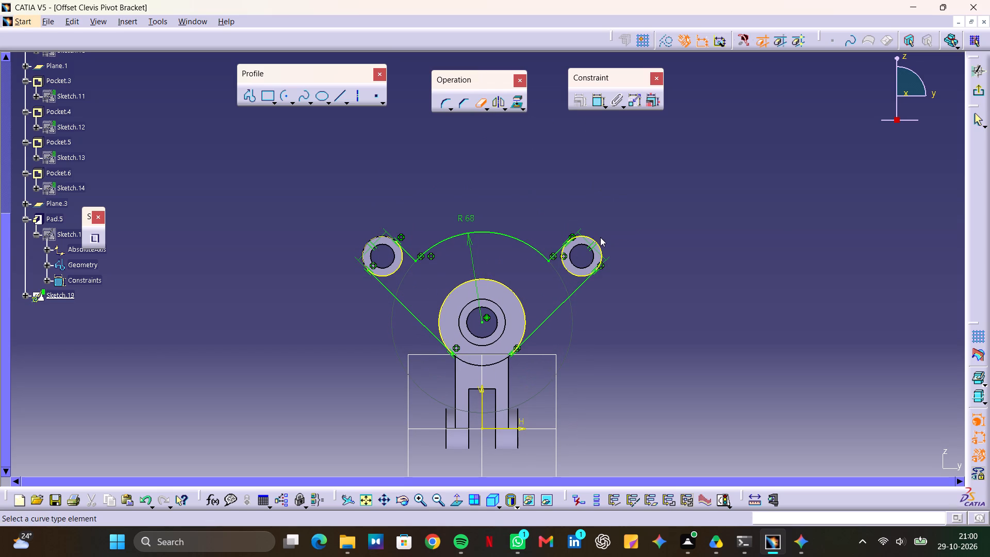
click(588, 239)
click(683, 241)
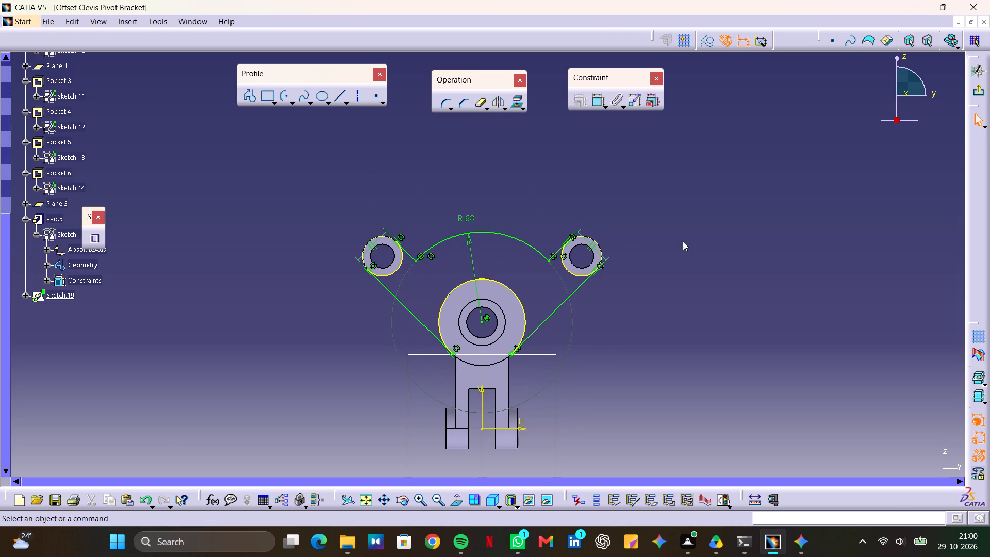
Quick Trim the hub arc's short stub past the right outer tangent line's lower endpoint and exit the sketch.
ctrl+middle_drag(536, 396, 548, 303)
middle_drag(586, 391, 583, 217)
ctrl+middle_drag(569, 228, 570, 296)
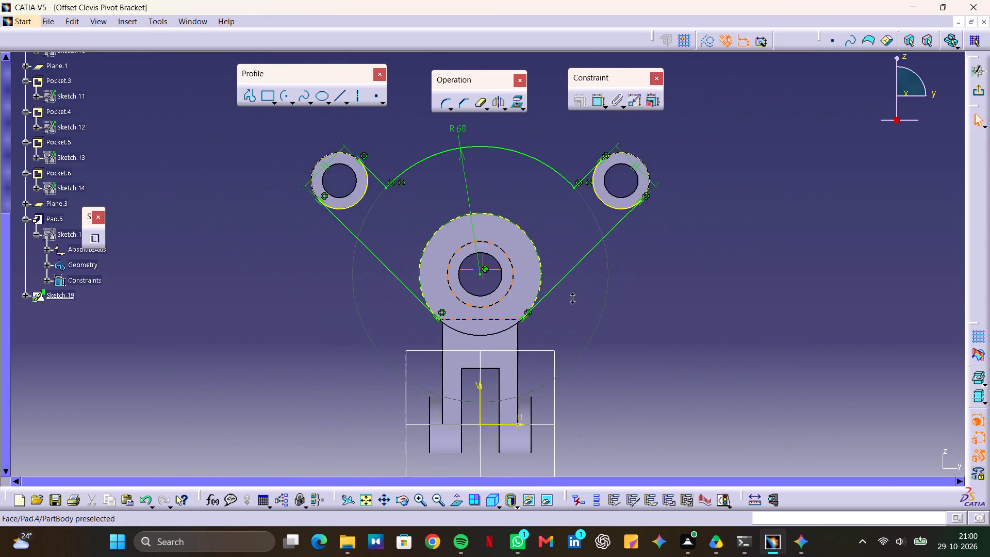
ctrl+middle_drag(570, 296, 568, 184)
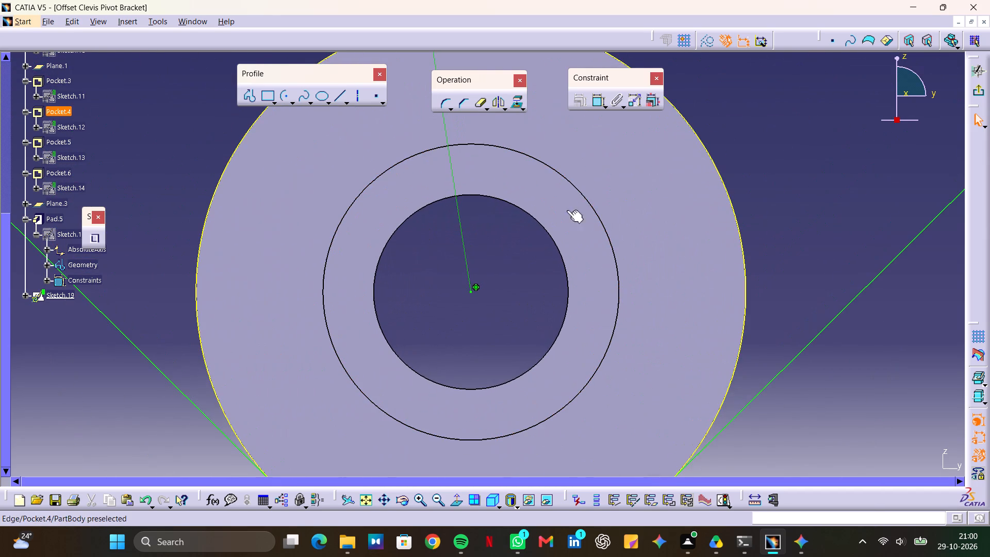
middle_drag(544, 392, 548, 199)
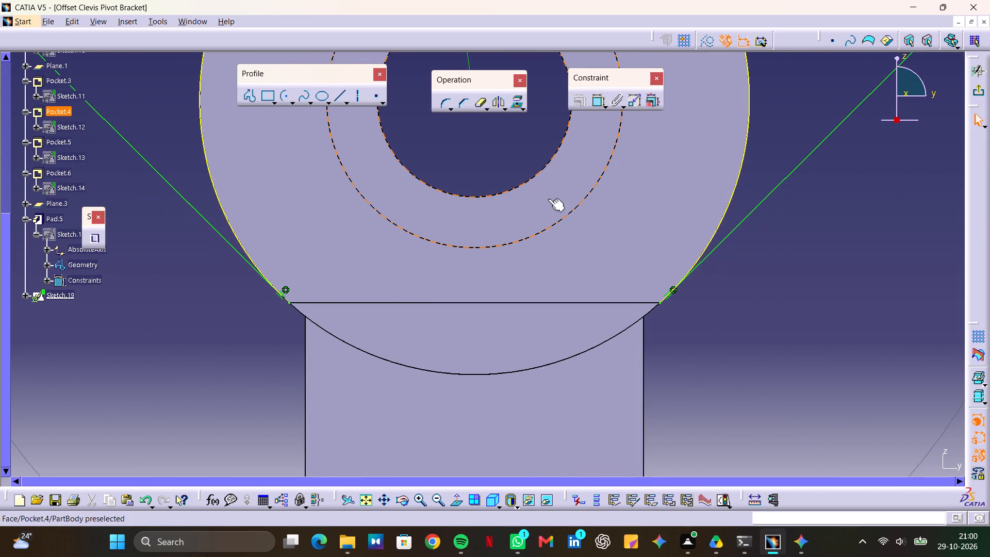
click(475, 104)
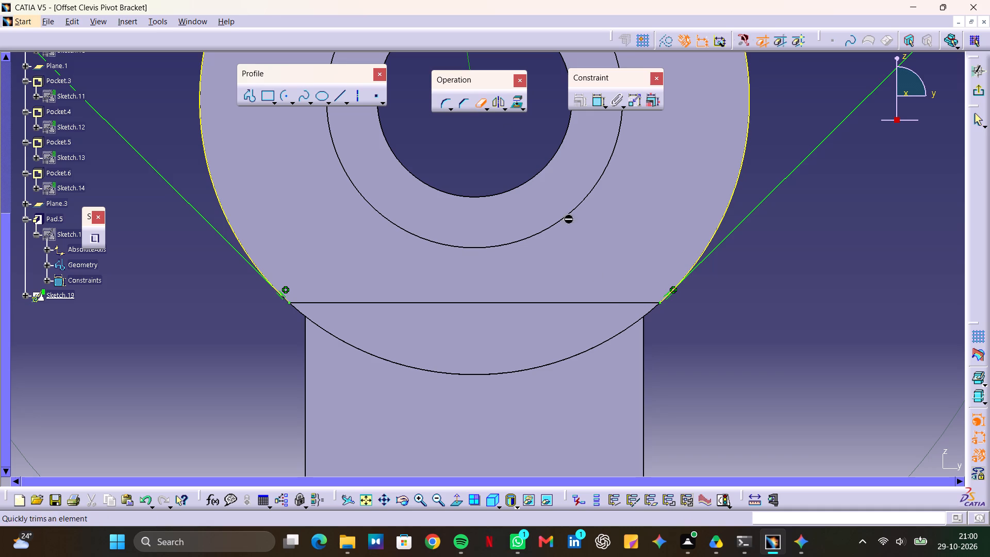
click(663, 300)
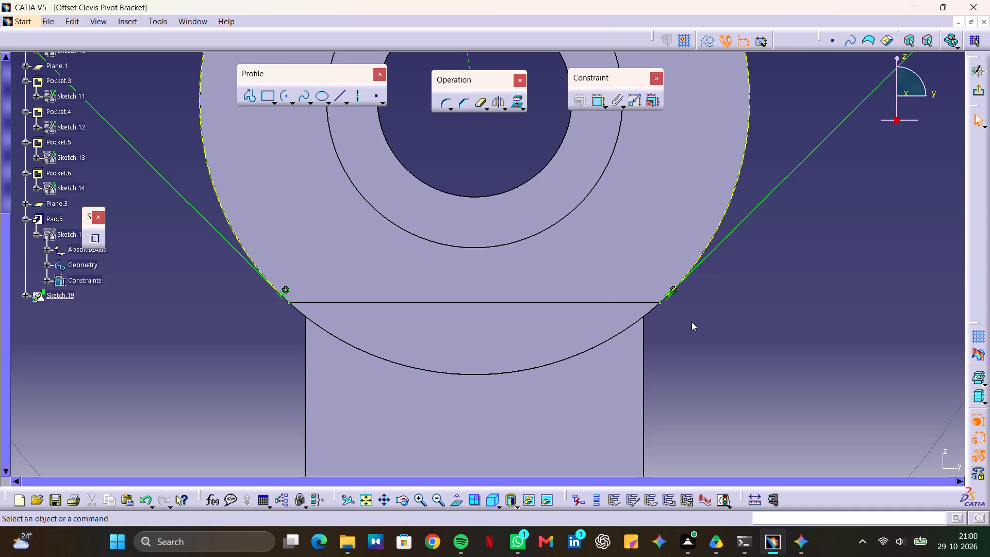
click(732, 320)
ctrl+middle_drag(763, 250, 759, 391)
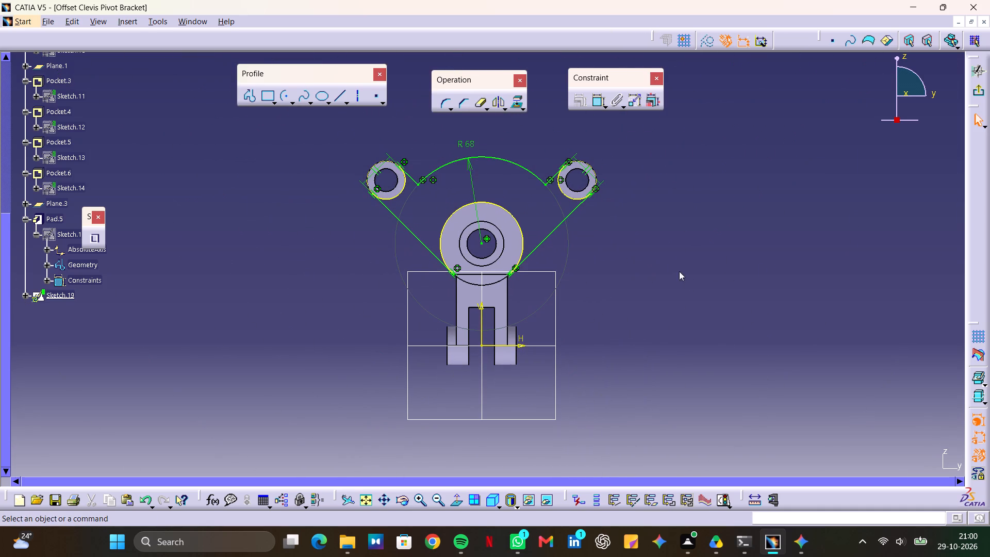
click(980, 89)
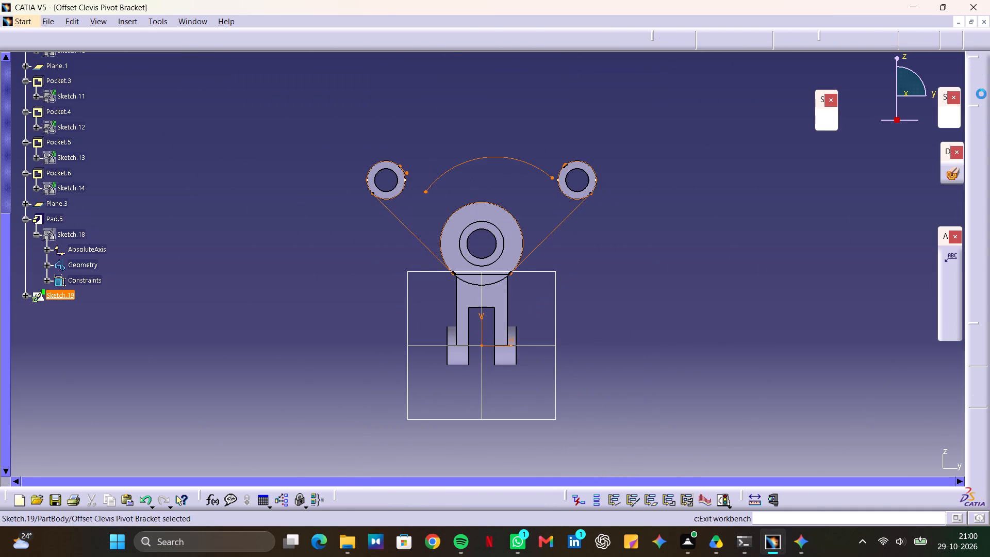
Pad the closed forked arm profile, Sketch.19, to a length of 21 mm.
middle_drag(722, 173, 726, 207)
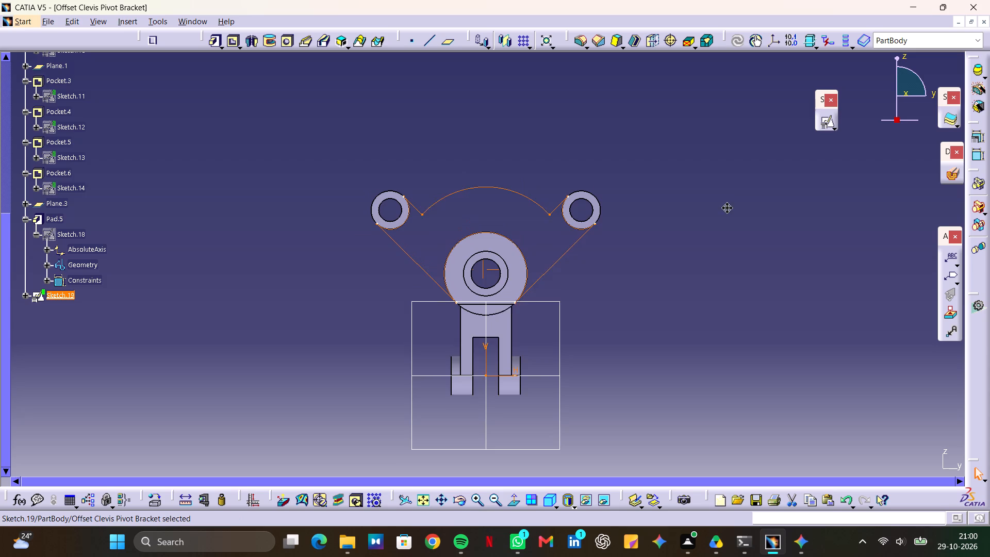
middle_drag(726, 207, 715, 240)
middle_drag(715, 241, 554, 285)
drag(716, 241, 554, 285)
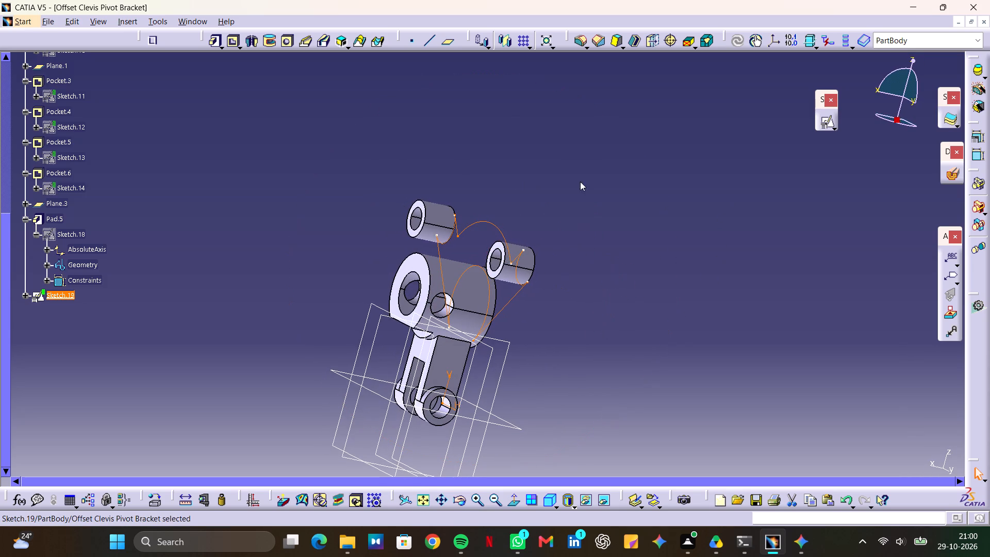
click(211, 41)
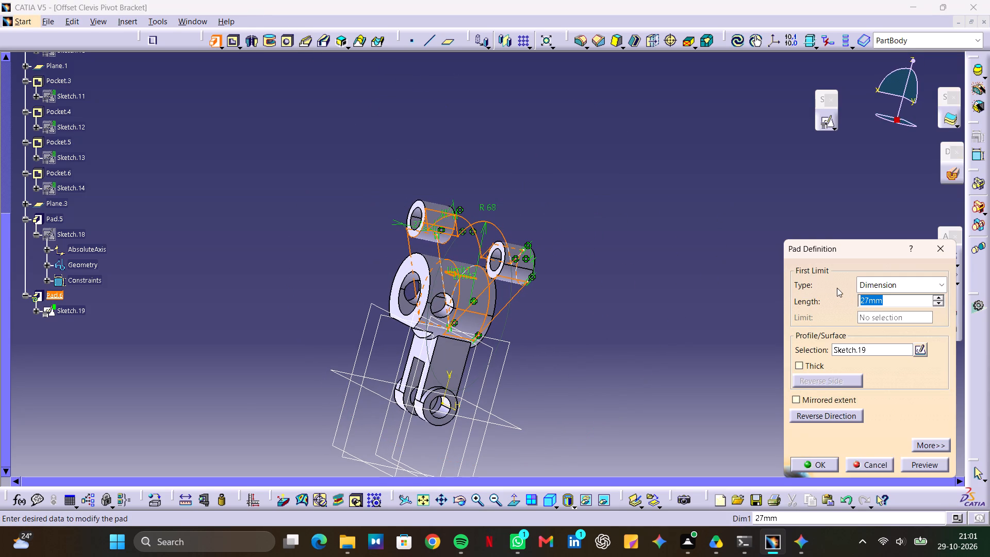
text(21)
key(Return)
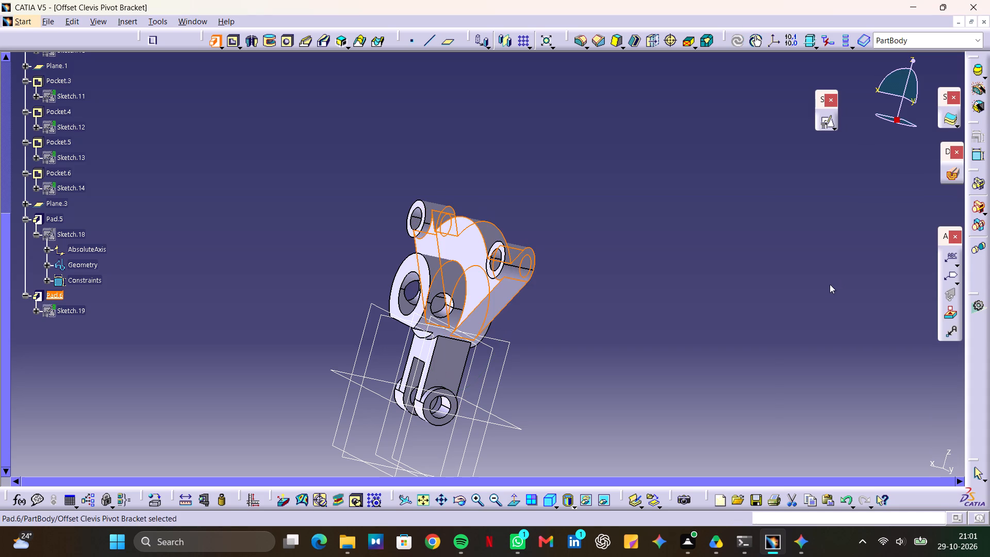
click(661, 280)
Examine the padded forked arm from the side and front, checking how it joins the hub and two upper bosses.
middle_drag(538, 341, 442, 265)
drag(538, 341, 442, 265)
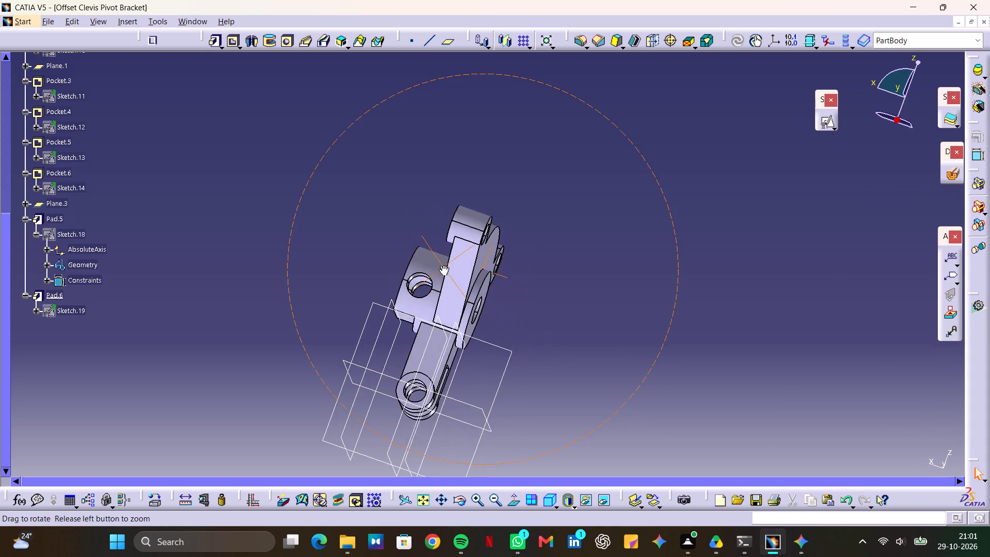
middle_drag(442, 265, 657, 331)
drag(442, 265, 657, 331)
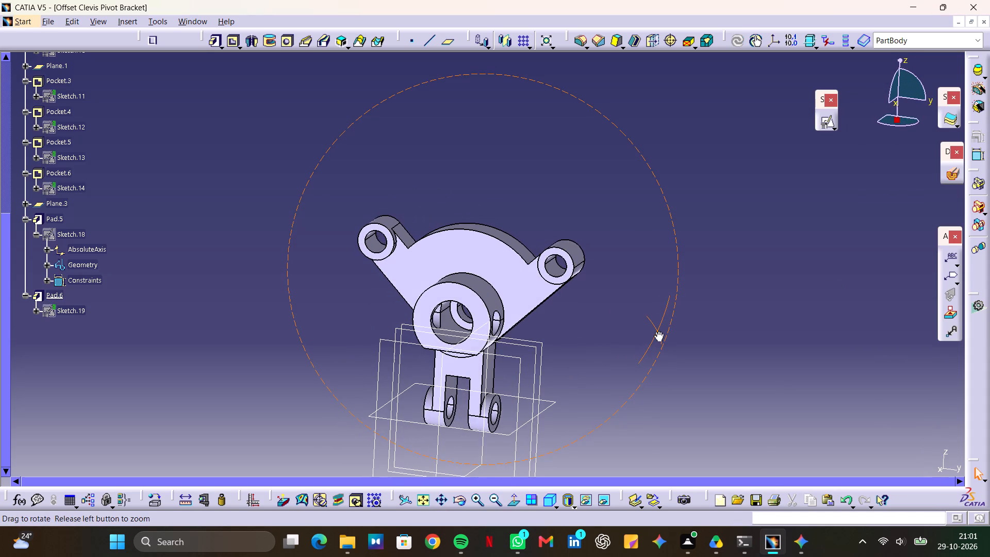
middle_drag(657, 331, 623, 382)
drag(657, 331, 623, 382)
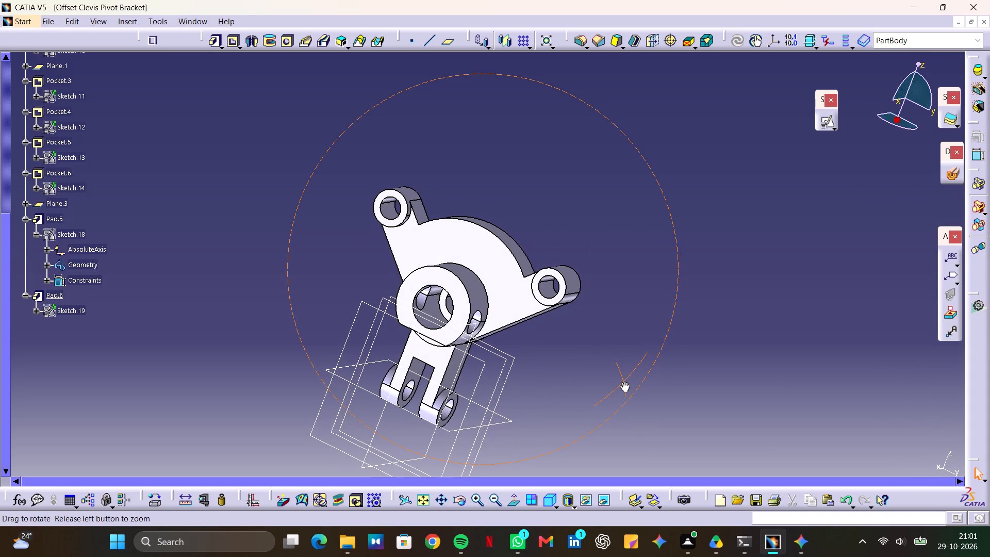
drag(623, 382, 624, 382)
middle_drag(623, 382, 624, 382)
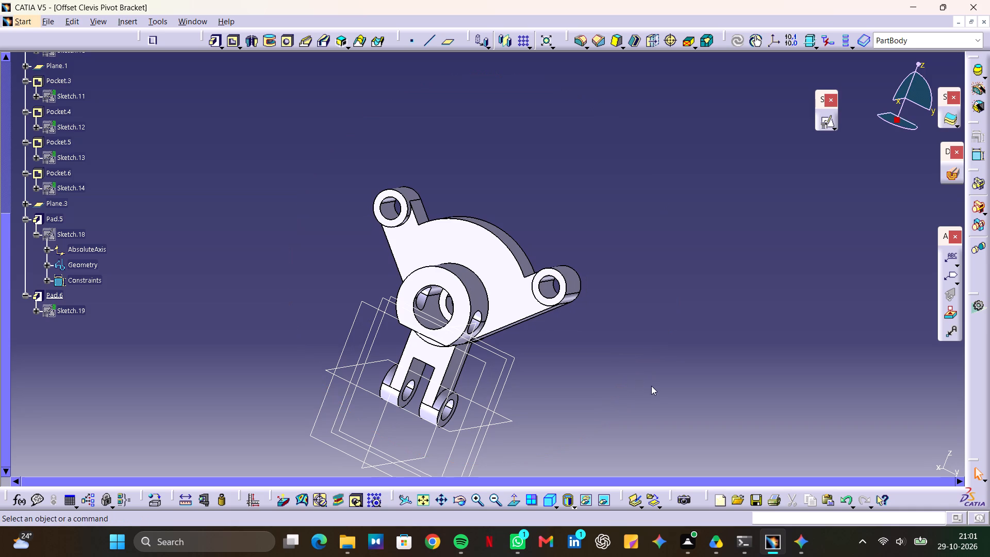
ctrl+middle_click(634, 346)
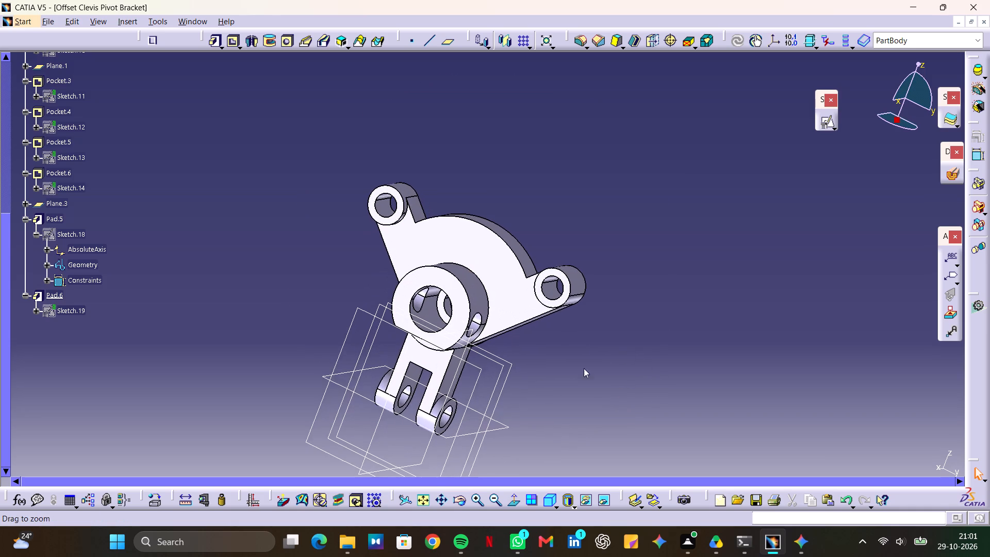
middle_drag(314, 330, 372, 362)
drag(314, 330, 372, 362)
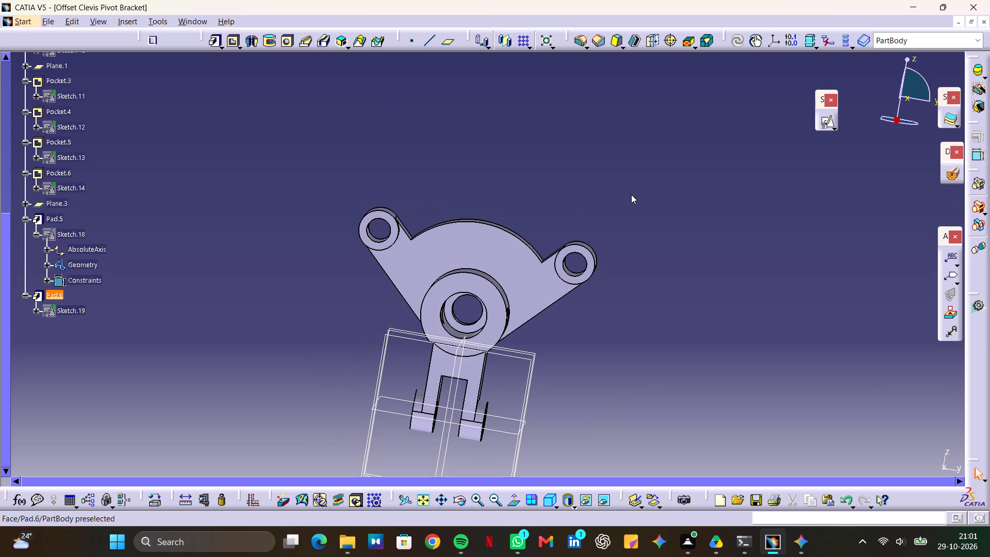
Save the part as Offset Clevis Pivot Bracket.CATPart in a new folder named DAY - 05 inside the Desktop's FUJI INTERNSHIP folder.
key(ctrl+s)
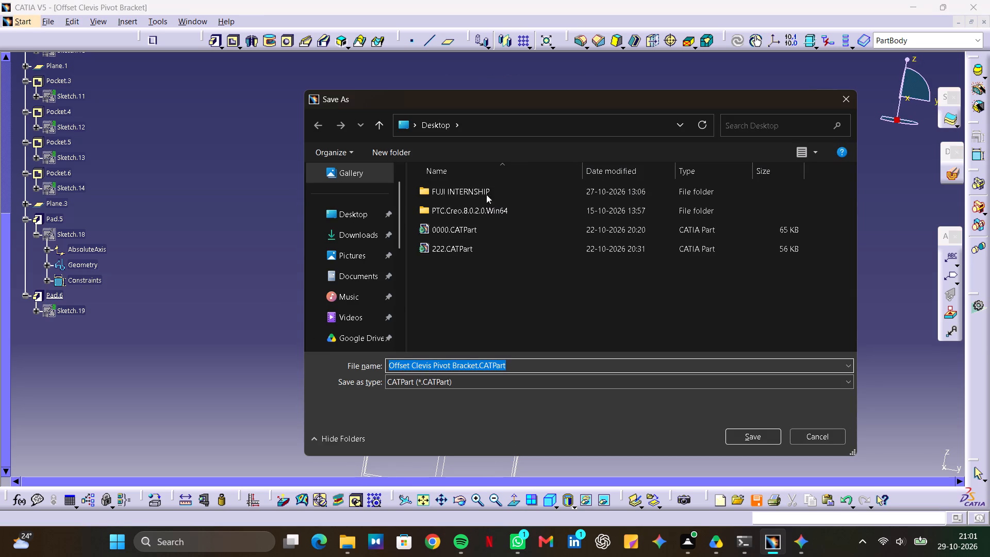
double_click(473, 195)
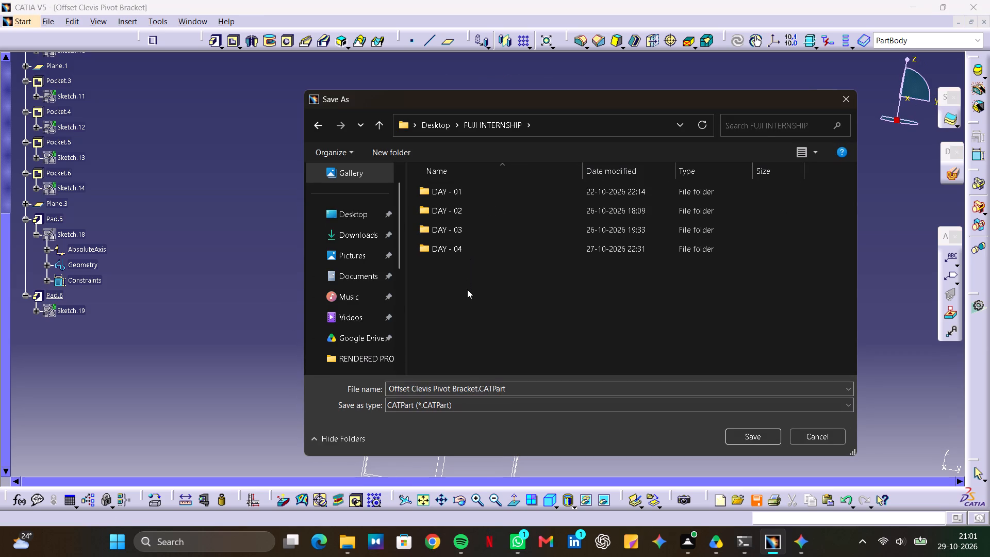
key(ctrl+shift+n)
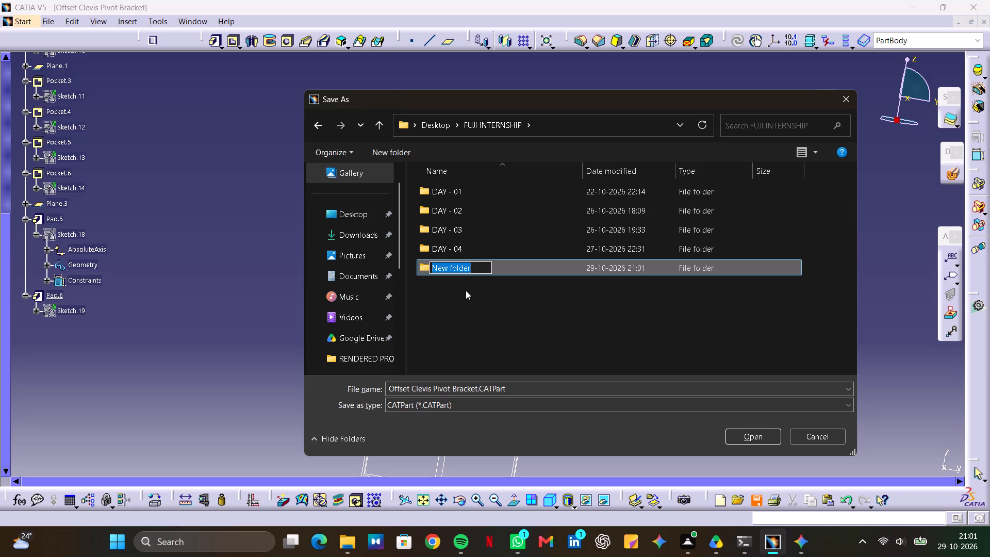
text(DAY)
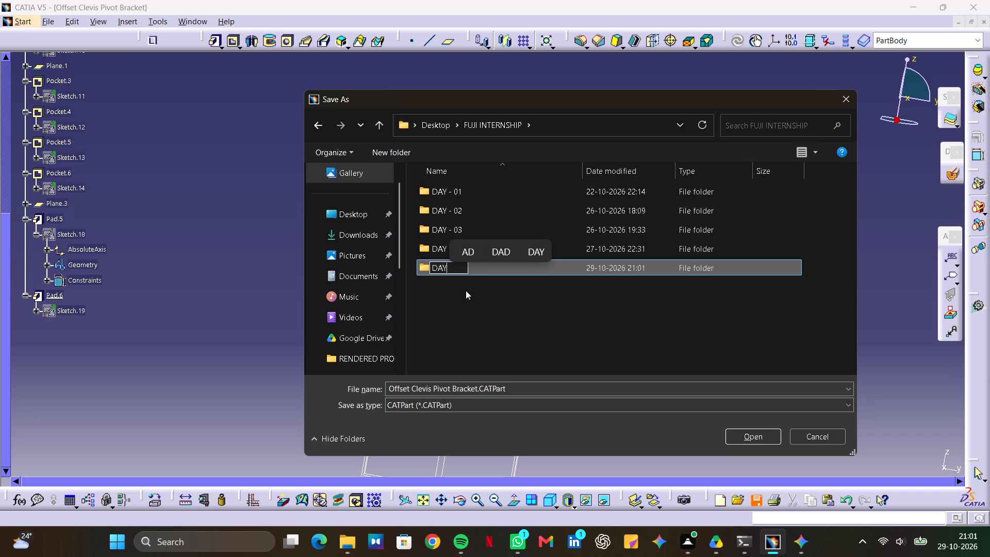
key(space)
text(-)
key(space)
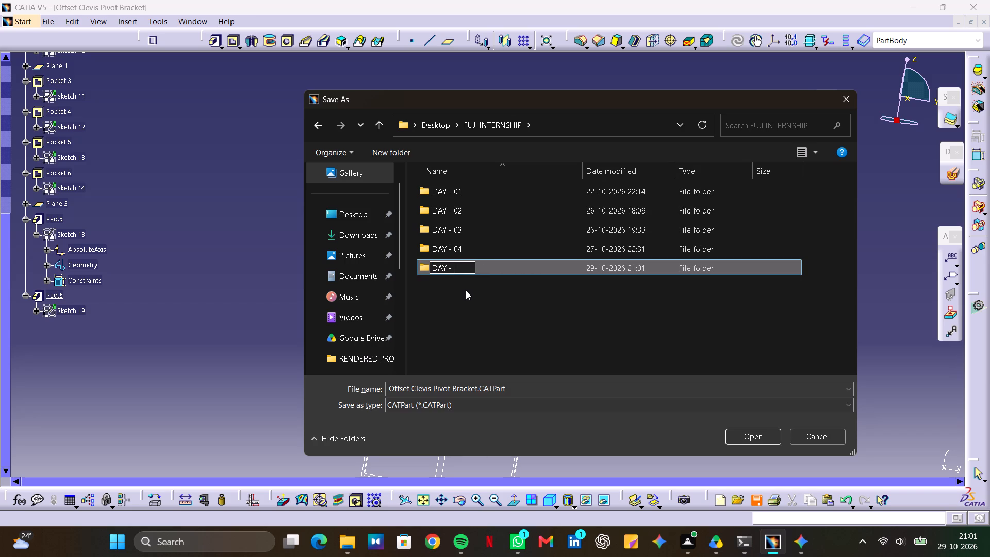
text(05)
key(Return)
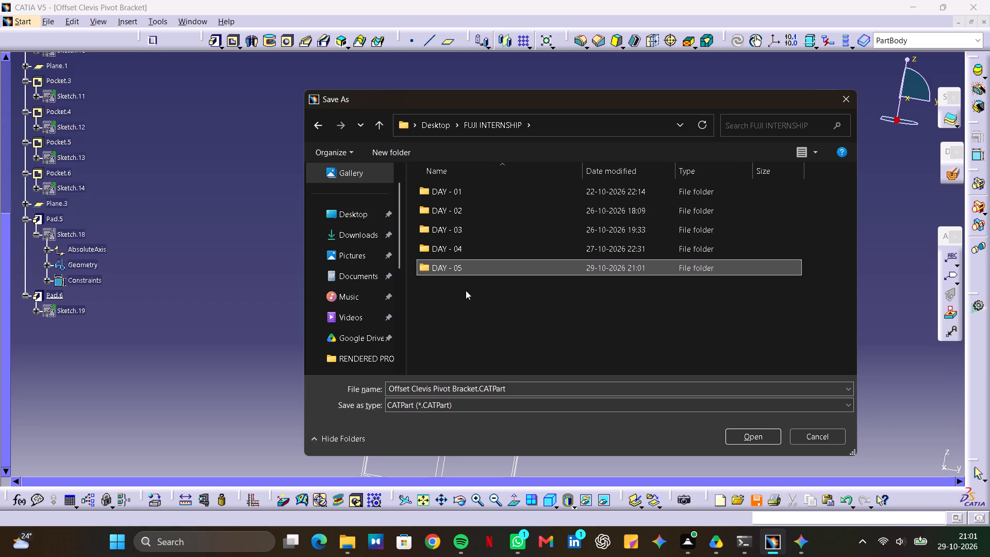
double_click(516, 271)
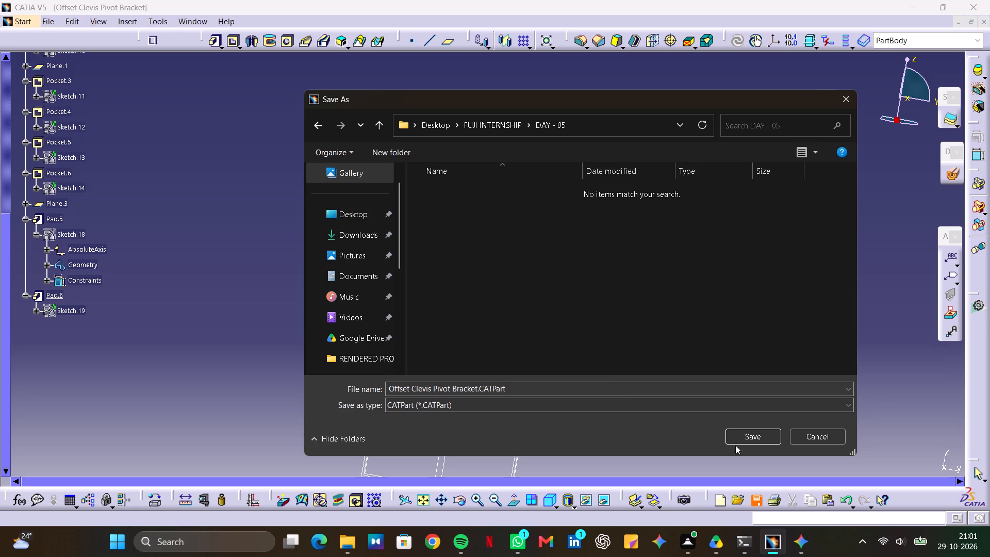
click(746, 434)
click(704, 374)
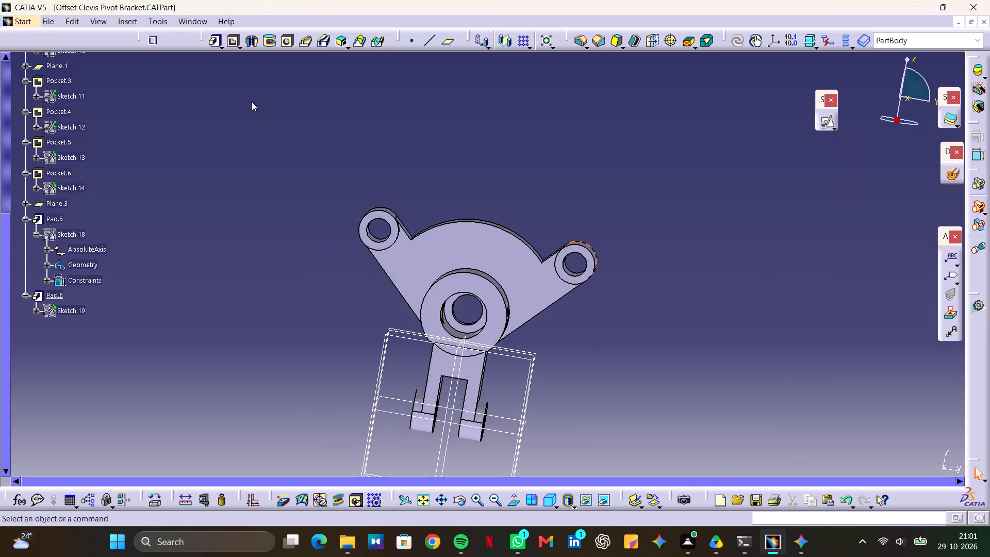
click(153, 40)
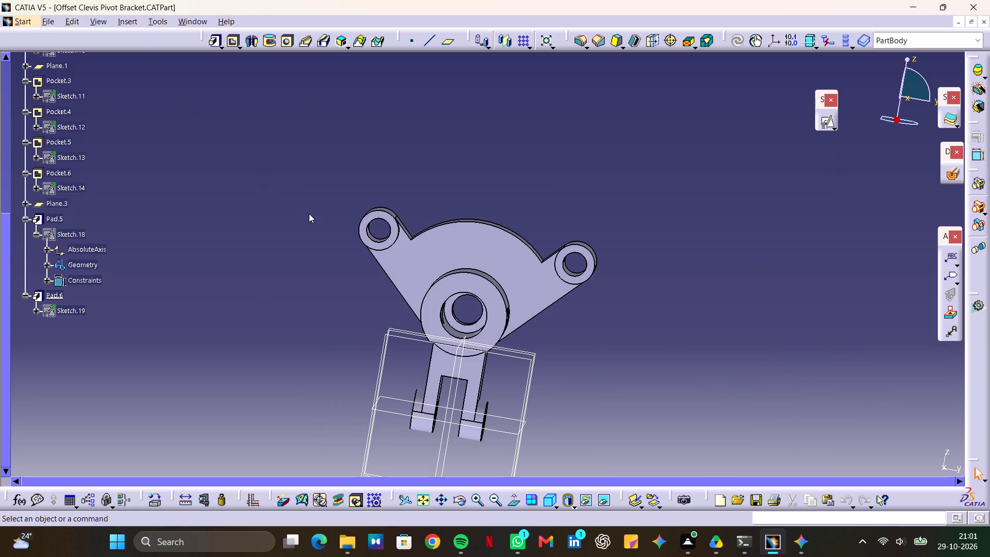